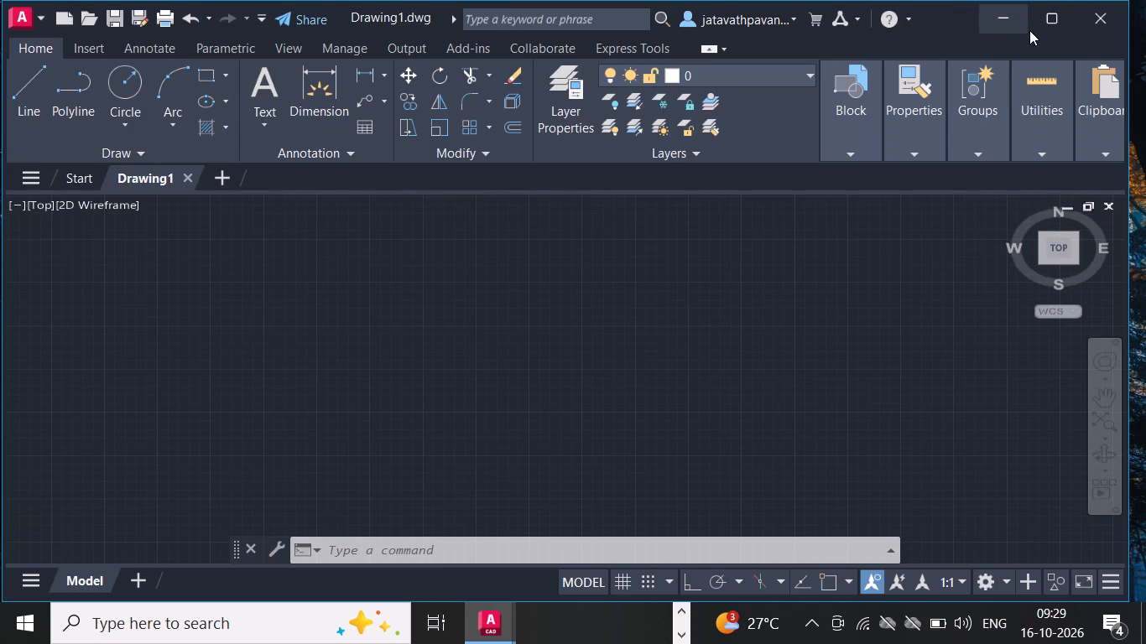
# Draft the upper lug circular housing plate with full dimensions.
# Dismiss the Autodesk profile pop-up window and the Autodesk Assistant introduction tip covering the blank drawing.
pyautogui.click(1015, 23)
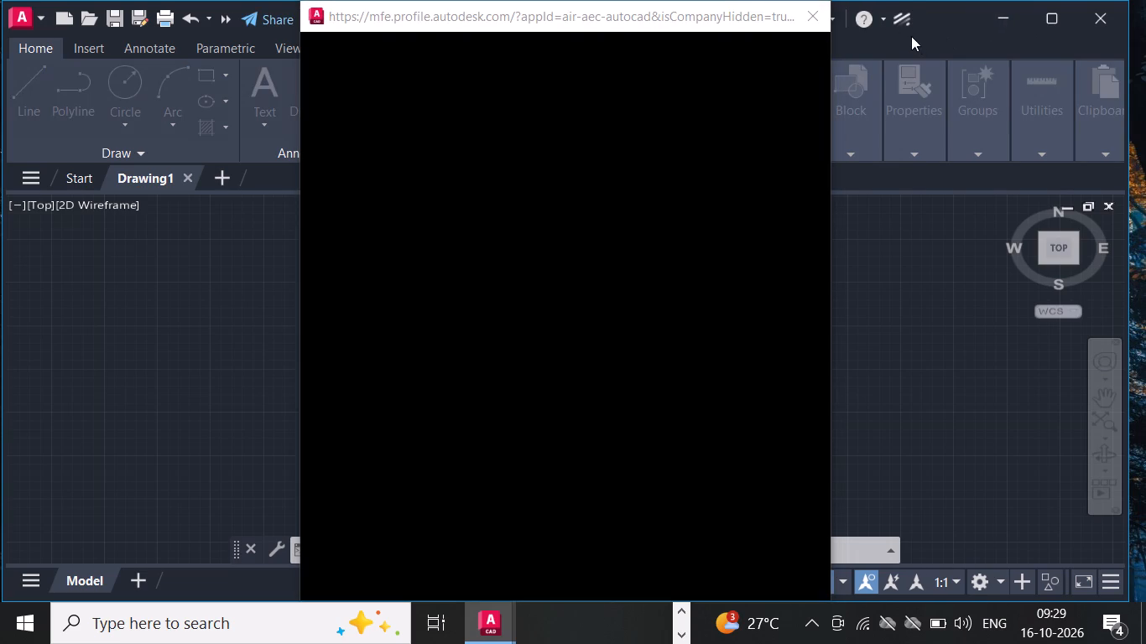
pyautogui.click(817, 16)
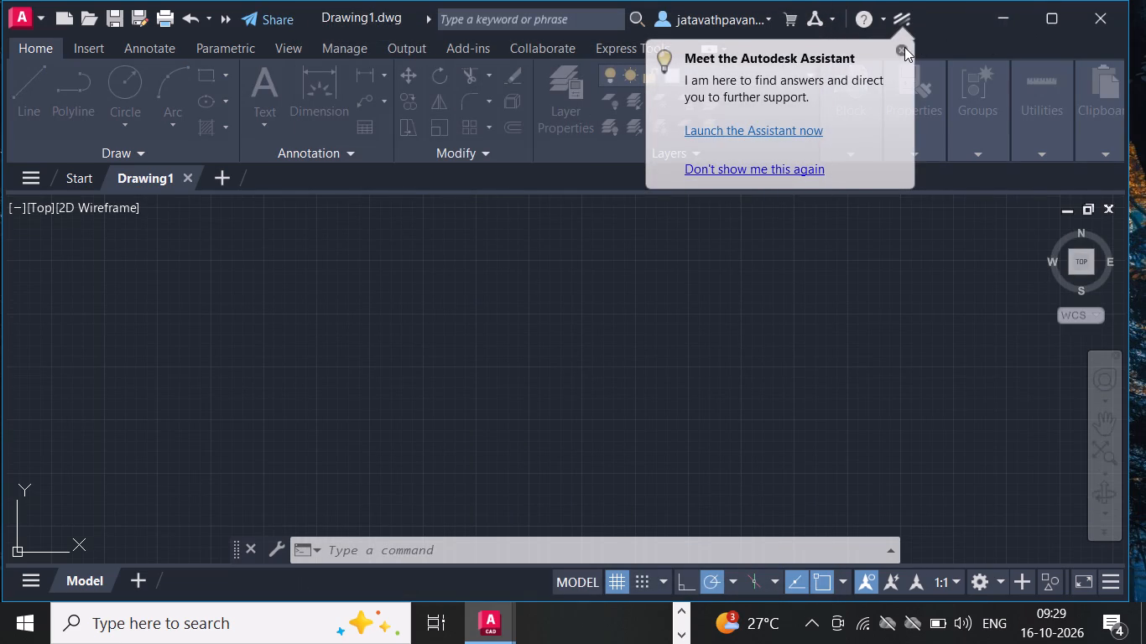
pyautogui.click(904, 46)
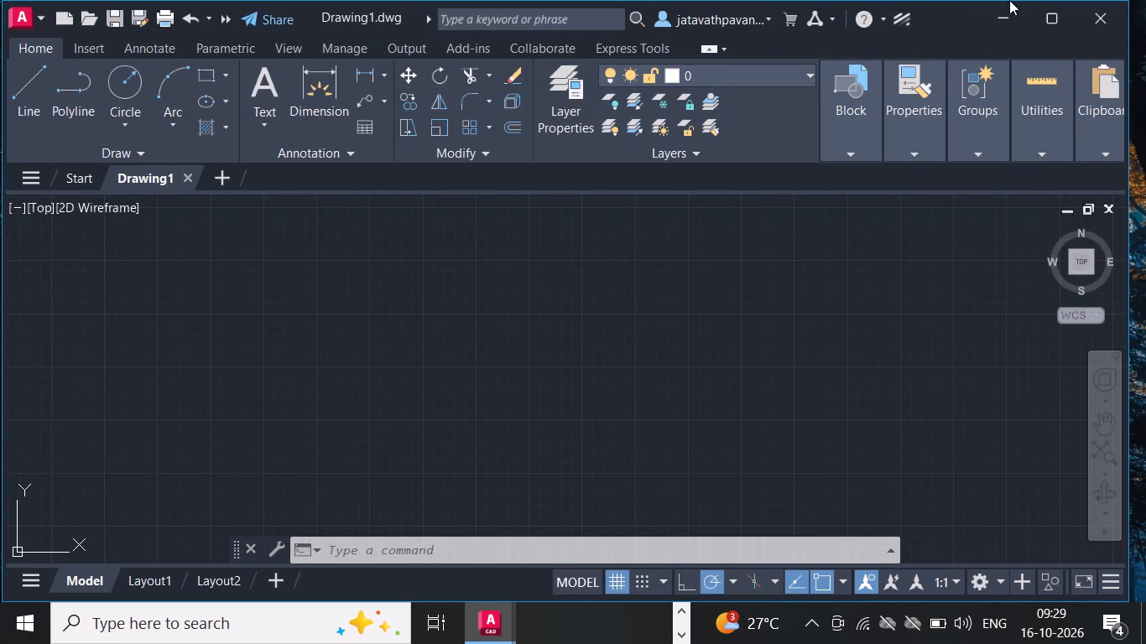
# Minimize the AutoCAD application window.
pyautogui.click(1003, 19)
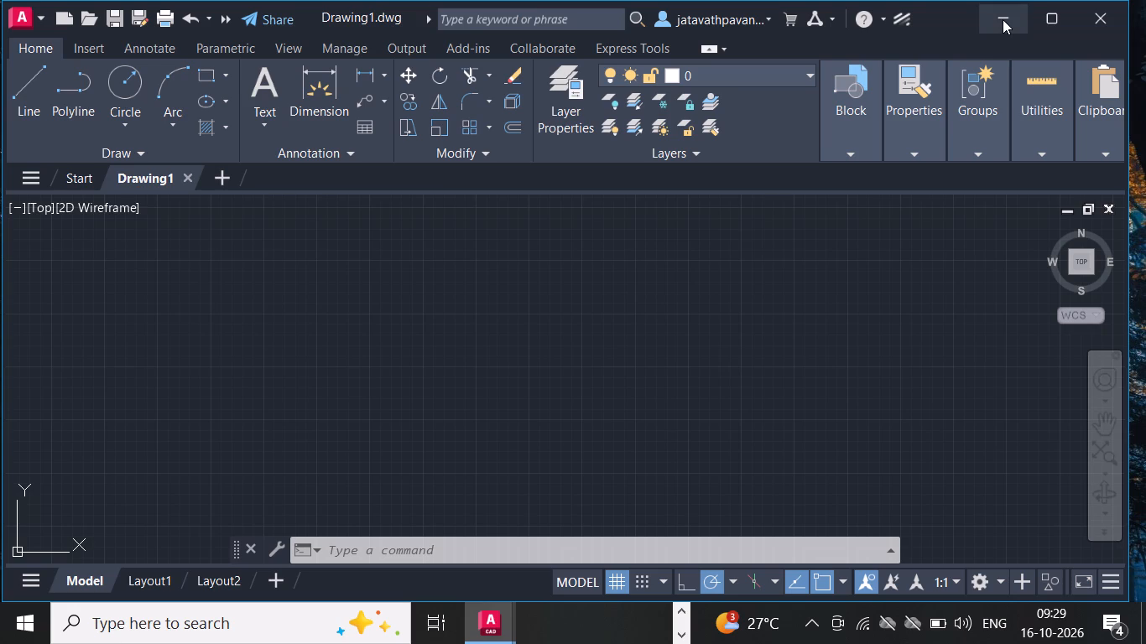
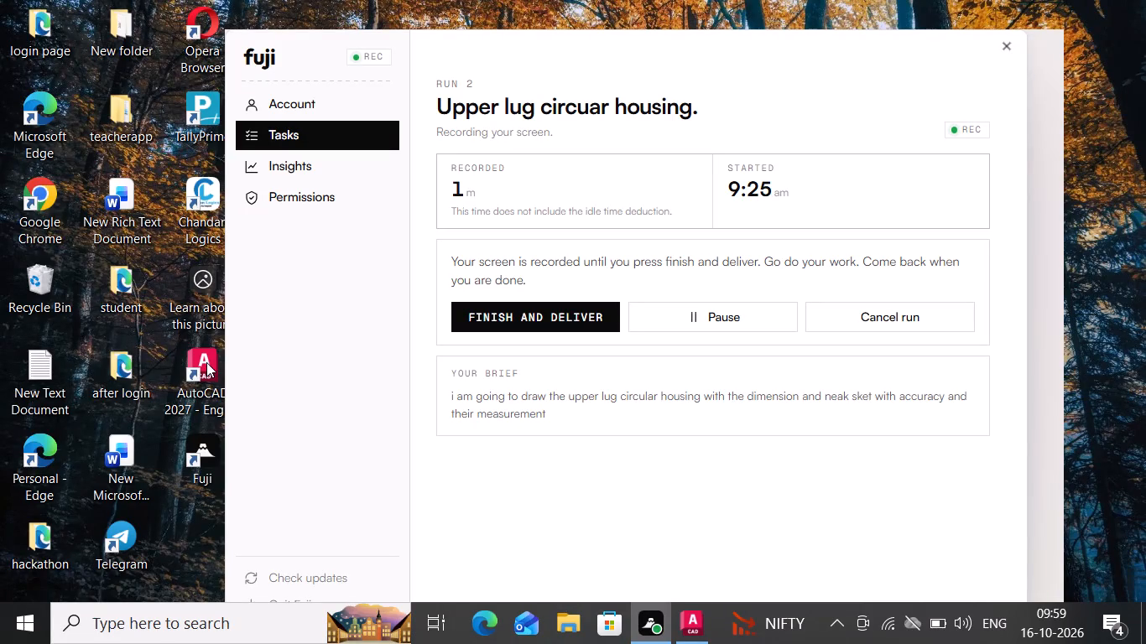
# Move the recording window aside to uncover AutoCAD's display-scale warning, and acknowledge the warning.
pyautogui.click(550, 44)
pyautogui.moveTo(550, 44); pyautogui.dragTo(490, 448)
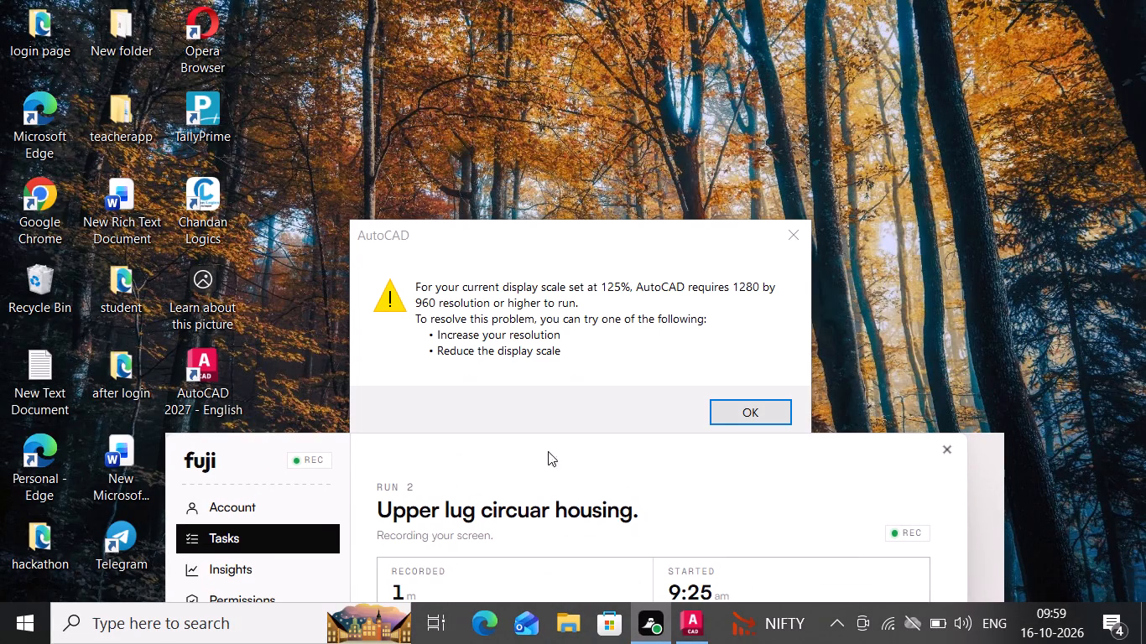
pyautogui.click(630, 445)
pyautogui.moveTo(630, 445); pyautogui.dragTo(971, 31)
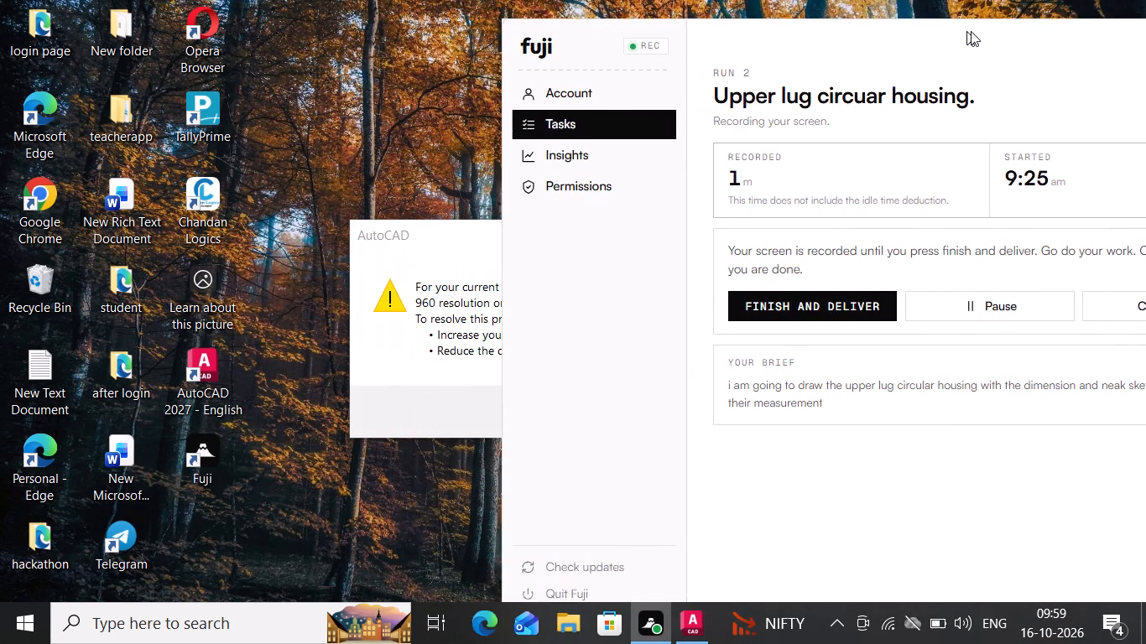
pyautogui.moveTo(971, 31); pyautogui.dragTo(977, 33)
pyautogui.moveTo(450, 242); pyautogui.dragTo(225, 213)
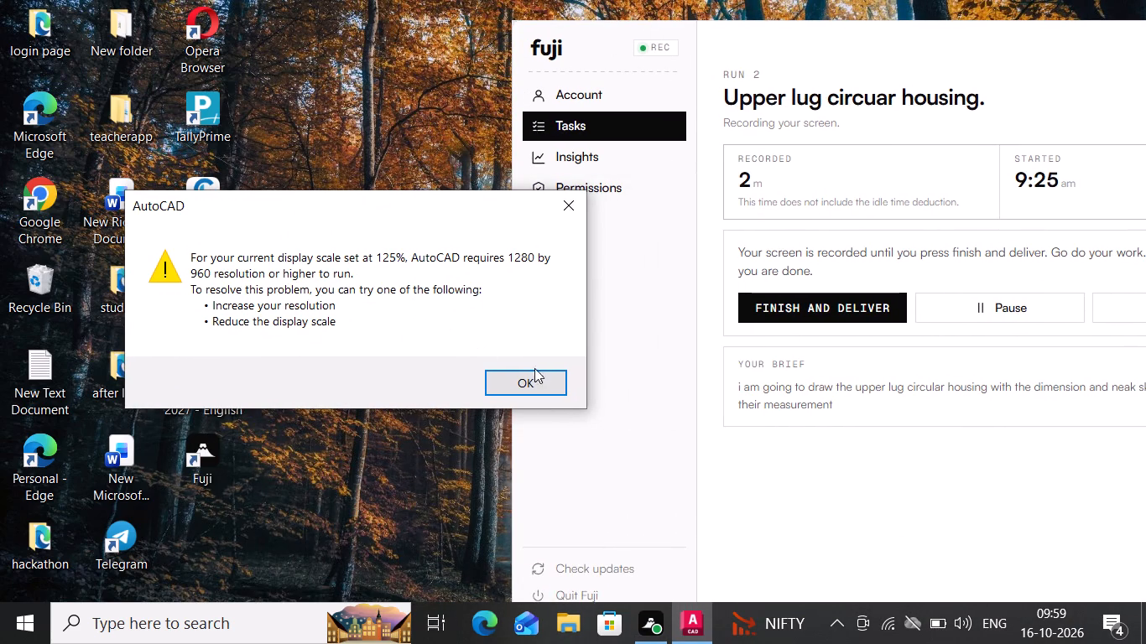
pyautogui.click(545, 382)
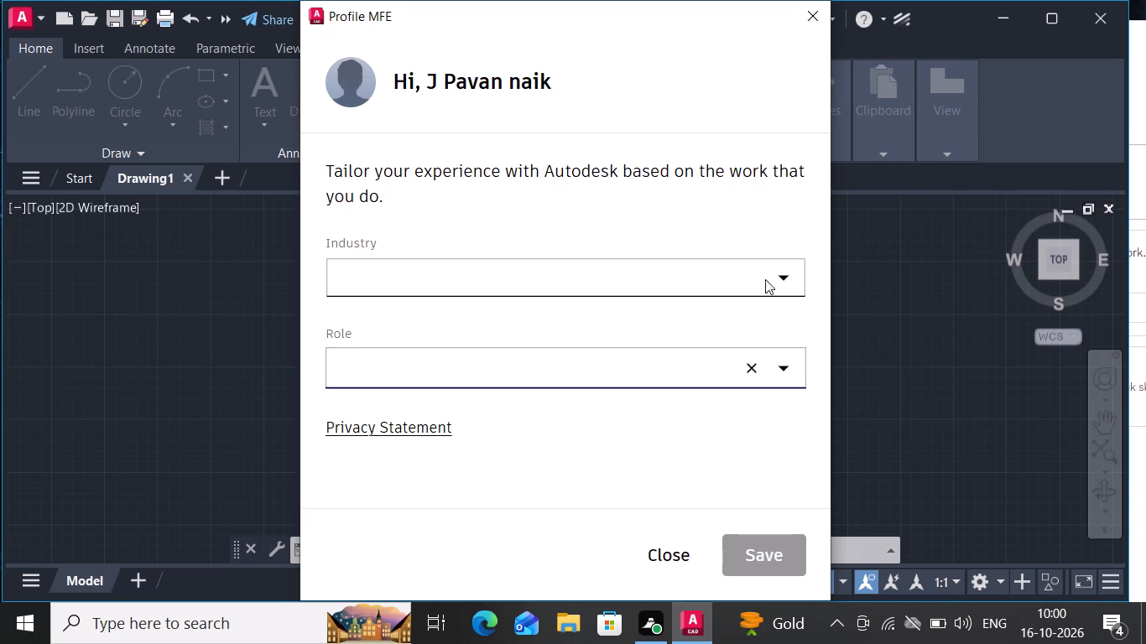
# Dismiss the Autodesk profile pop-up covering the blank drawing without choosing an industry or role.
pyautogui.click(814, 12)
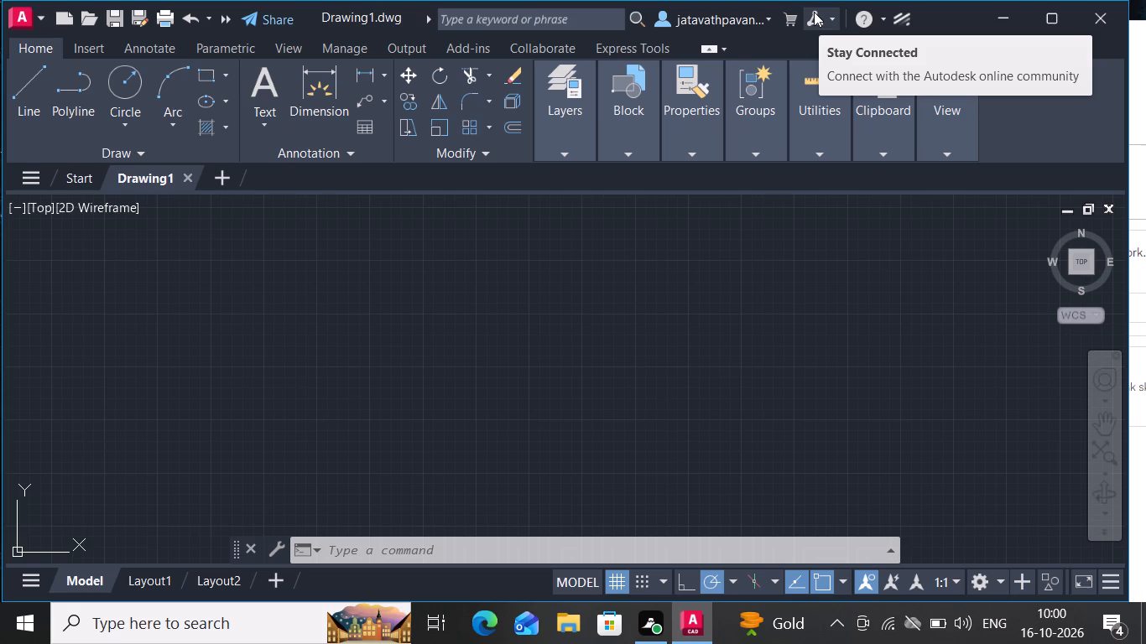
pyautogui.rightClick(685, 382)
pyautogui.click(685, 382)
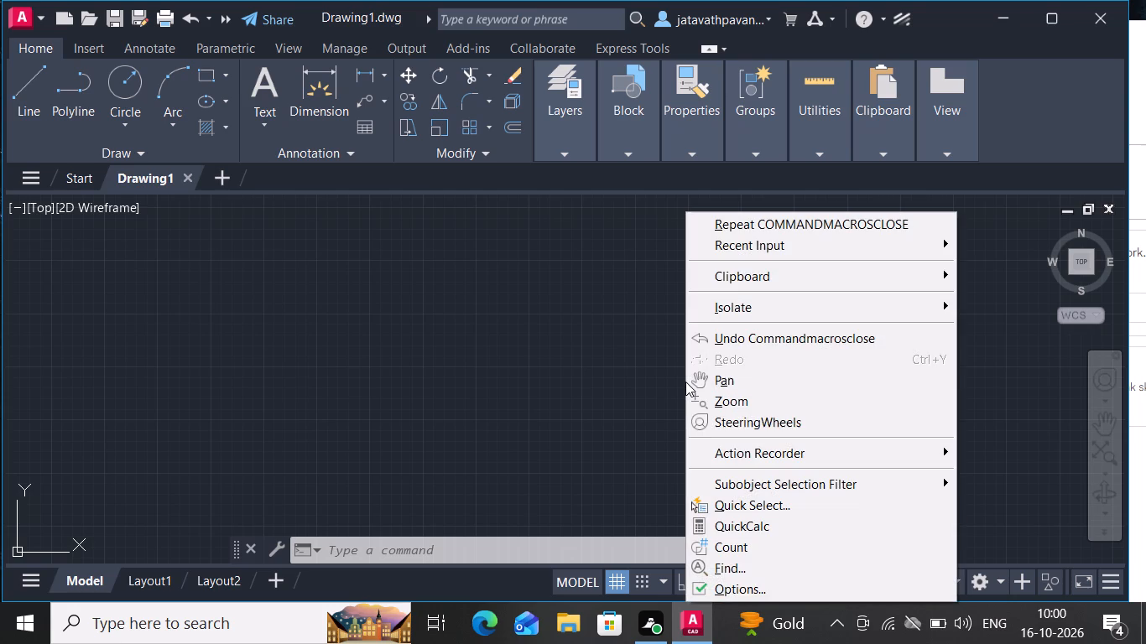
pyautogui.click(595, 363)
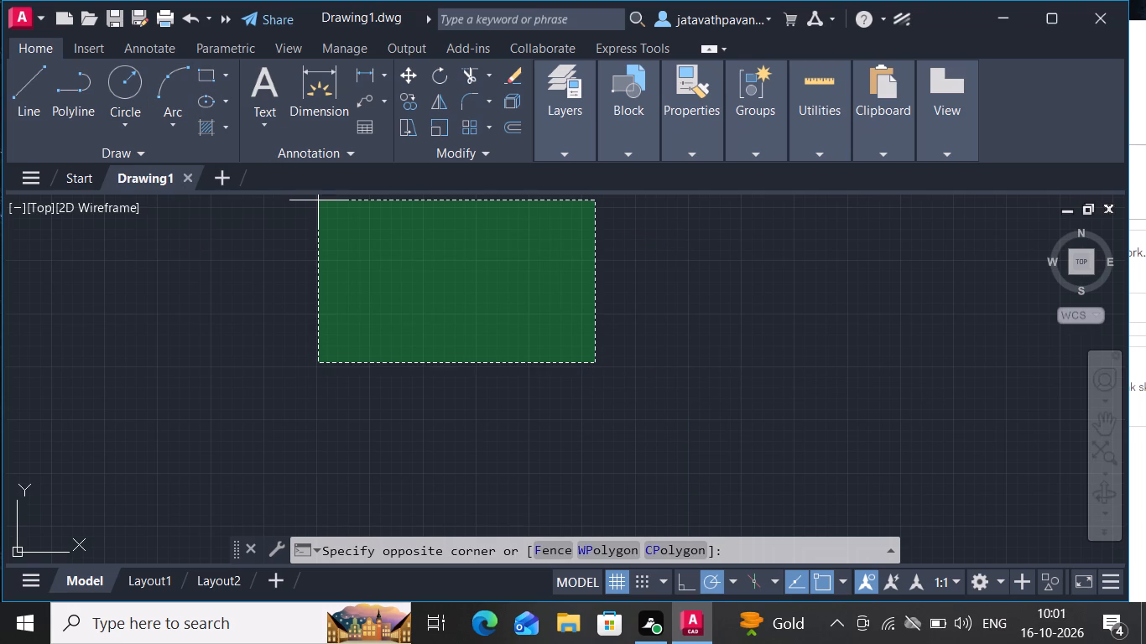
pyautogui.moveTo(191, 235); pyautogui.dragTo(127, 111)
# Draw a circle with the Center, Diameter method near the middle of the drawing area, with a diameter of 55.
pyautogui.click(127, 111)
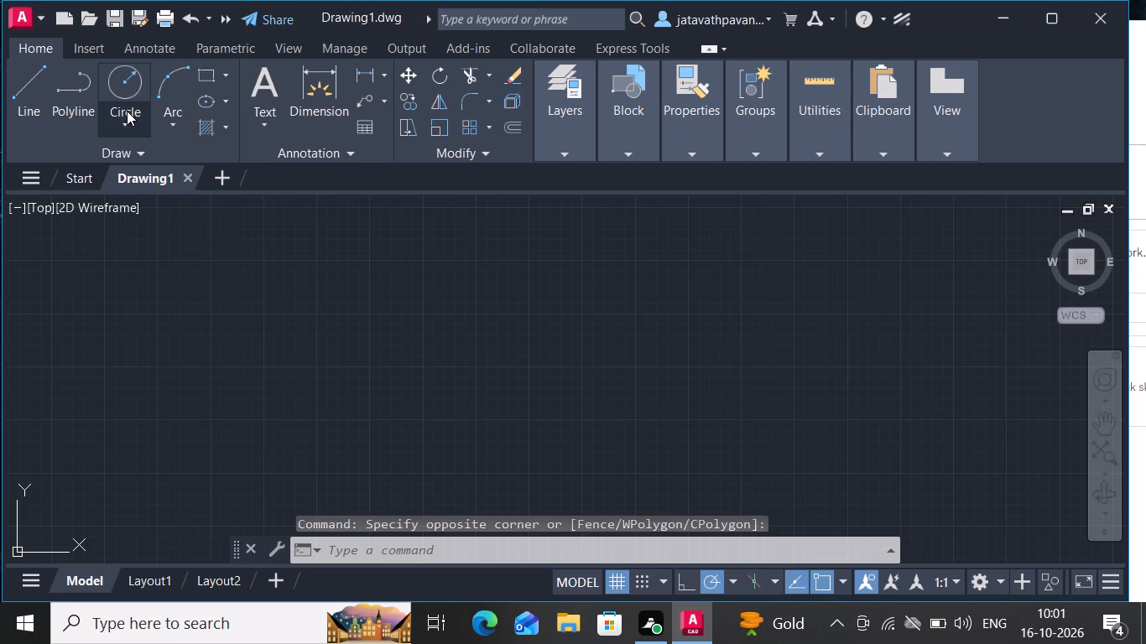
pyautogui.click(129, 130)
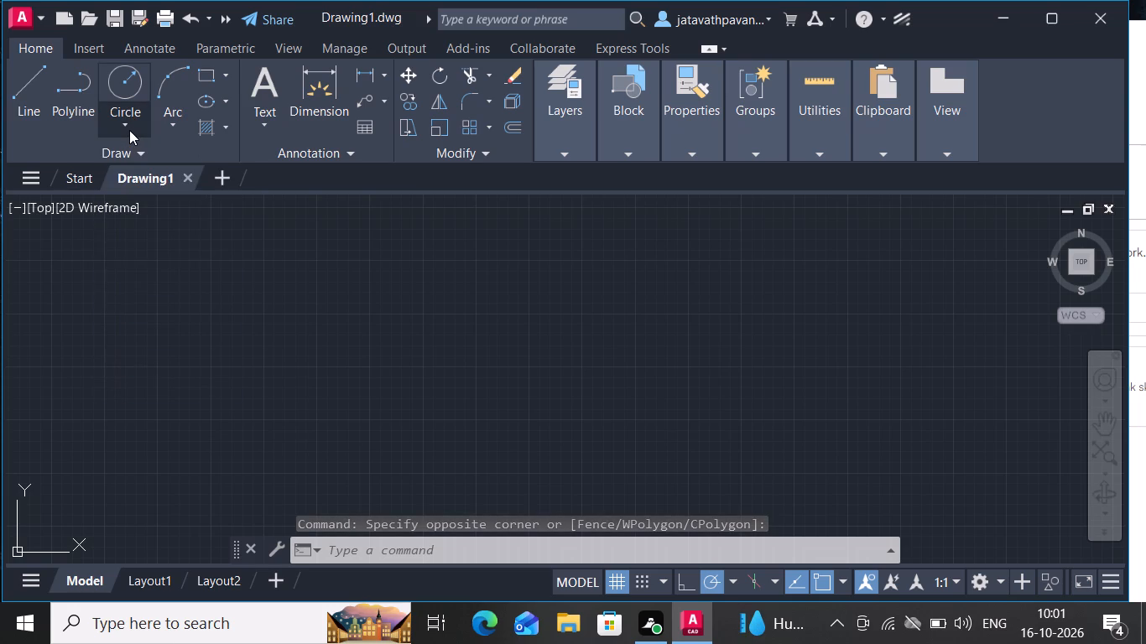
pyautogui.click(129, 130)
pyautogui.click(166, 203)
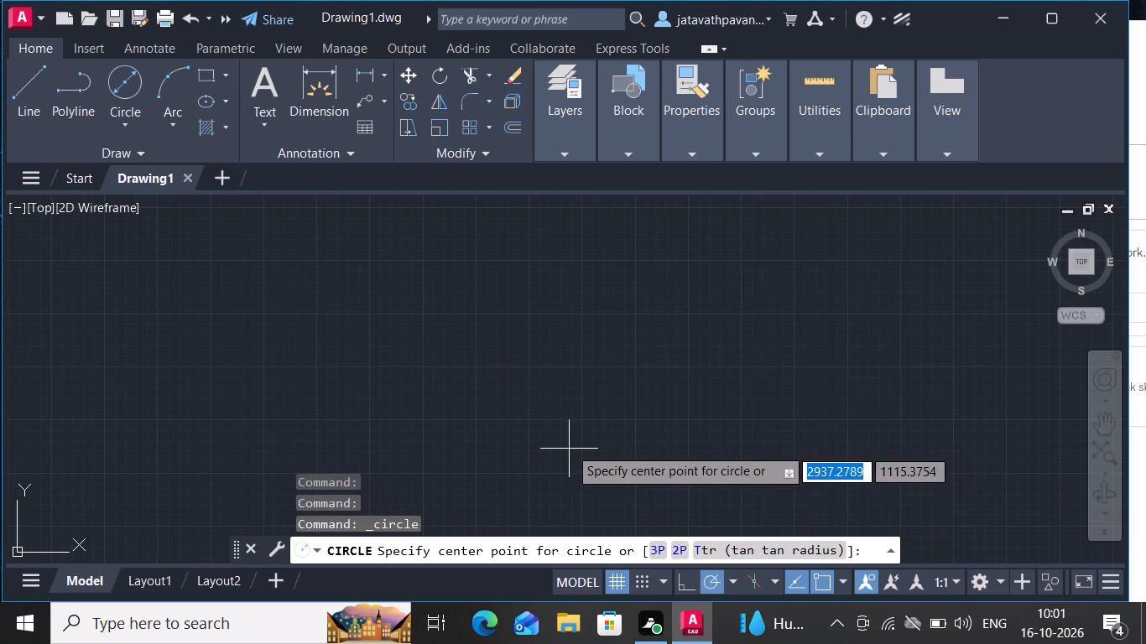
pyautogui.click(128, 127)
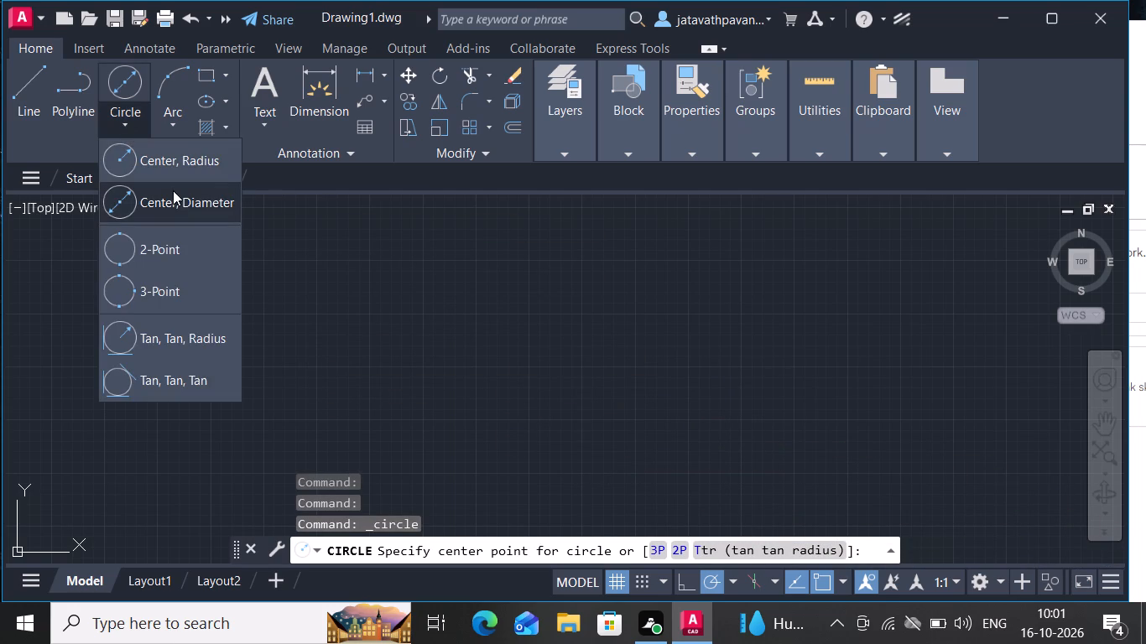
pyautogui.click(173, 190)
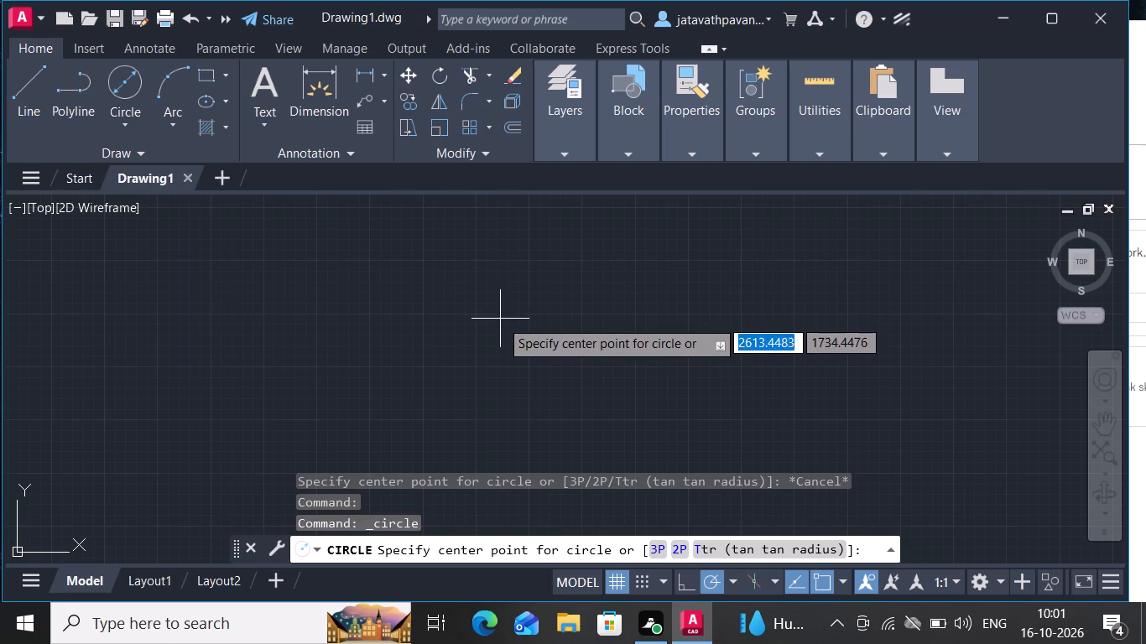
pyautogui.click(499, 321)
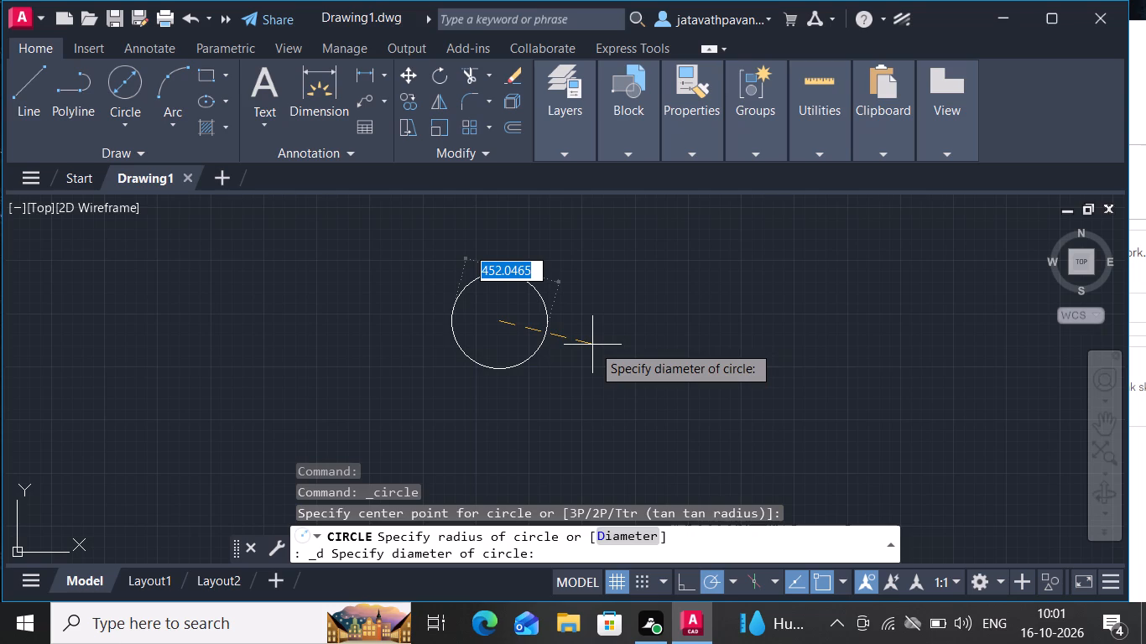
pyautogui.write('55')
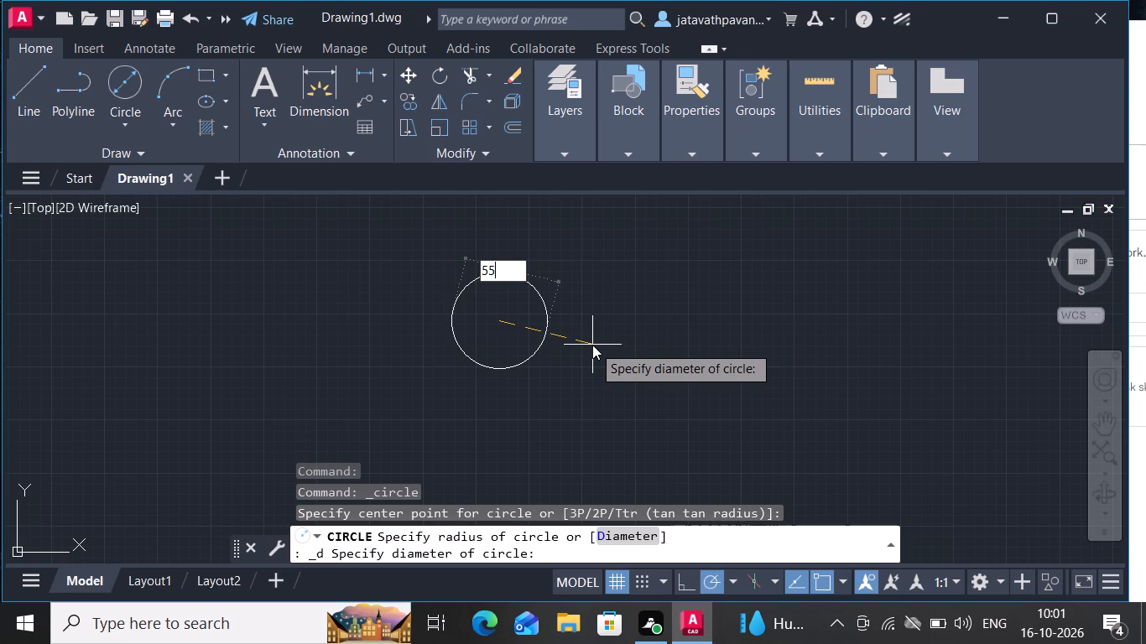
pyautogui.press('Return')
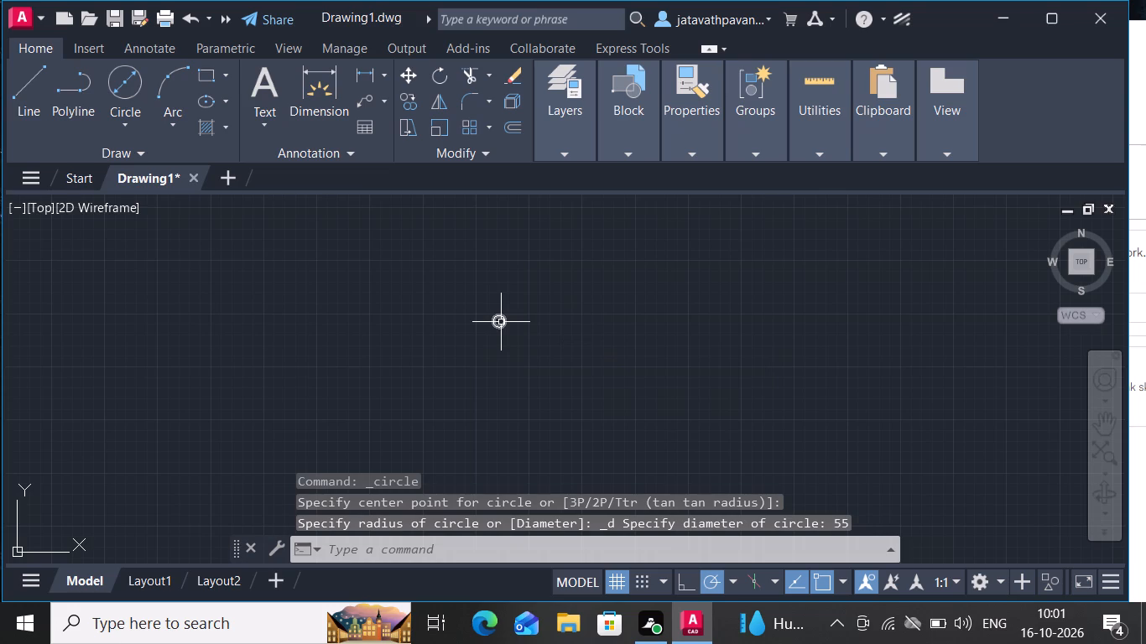
# Examine the drawn circle up close in the middle of the drawing area.
pyautogui.rightClick(508, 129)
pyautogui.keyDown('ctrl'); pyautogui.scroll(4, 695, 67); pyautogui.keyUp('ctrl')
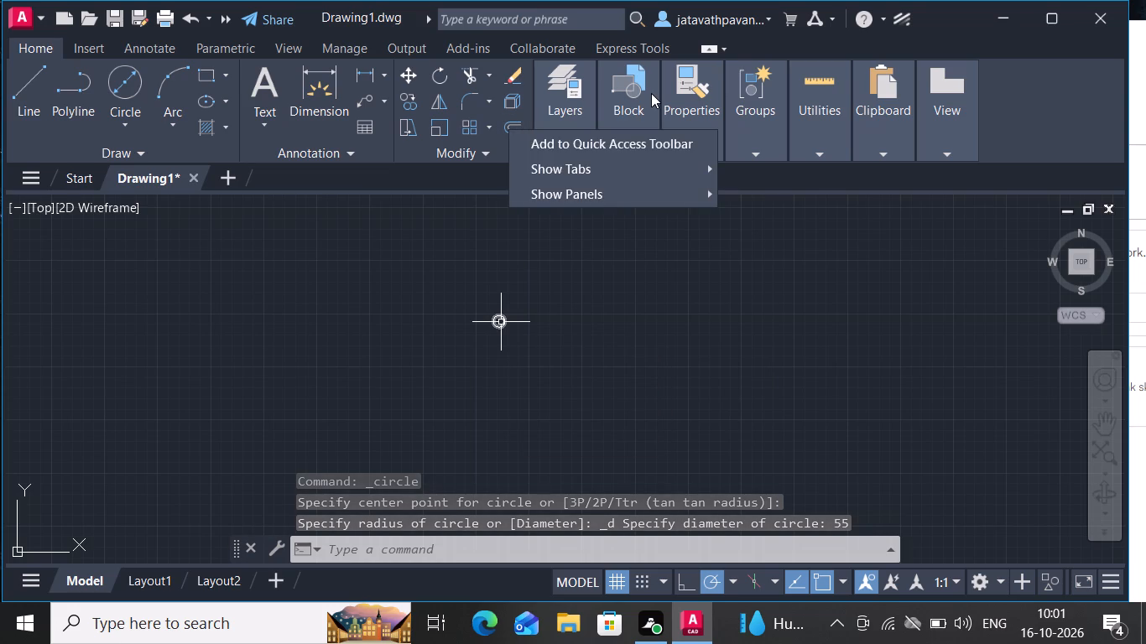
pyautogui.click(708, 267)
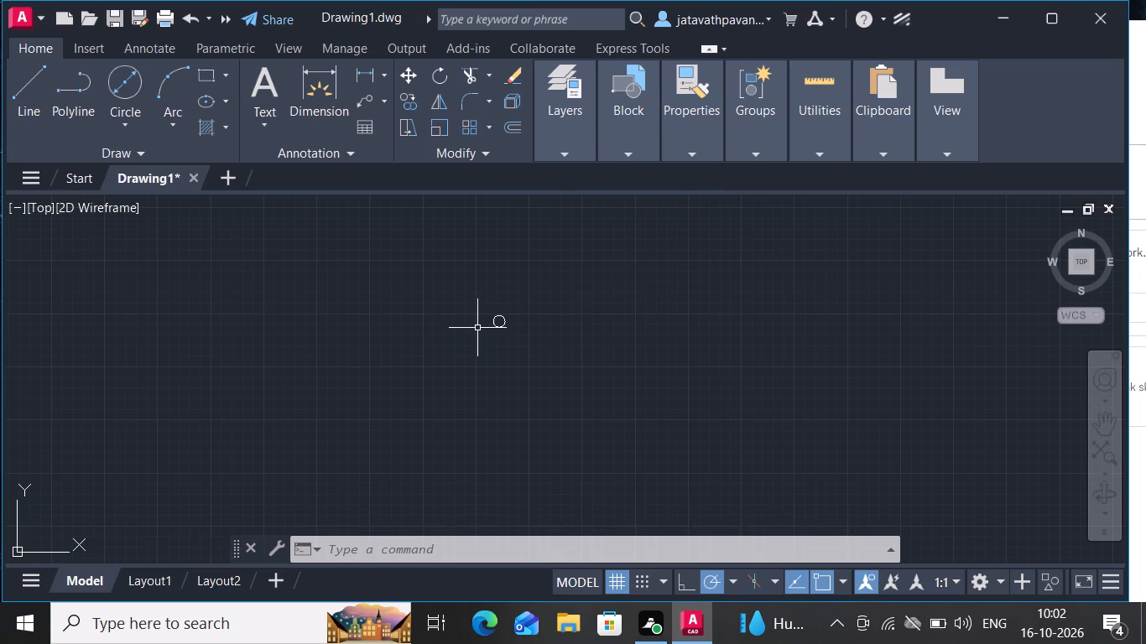
pyautogui.keyDown('ctrl'); pyautogui.scroll(4, 503, 328); pyautogui.keyUp('ctrl')
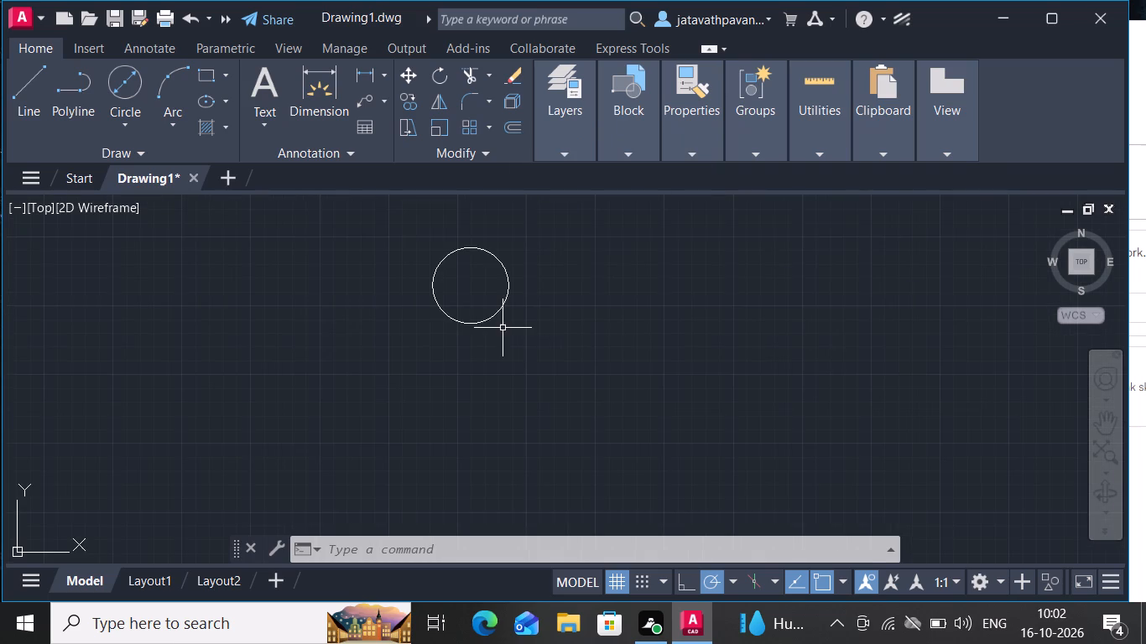
pyautogui.click(1114, 426)
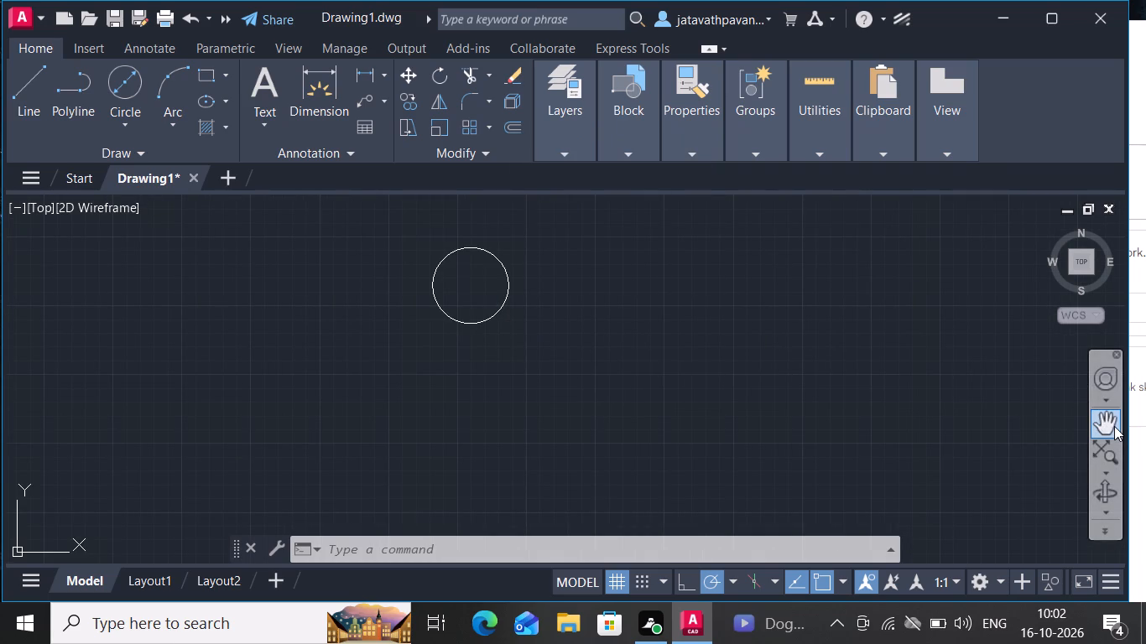
pyautogui.moveTo(695, 352); pyautogui.dragTo(798, 379)
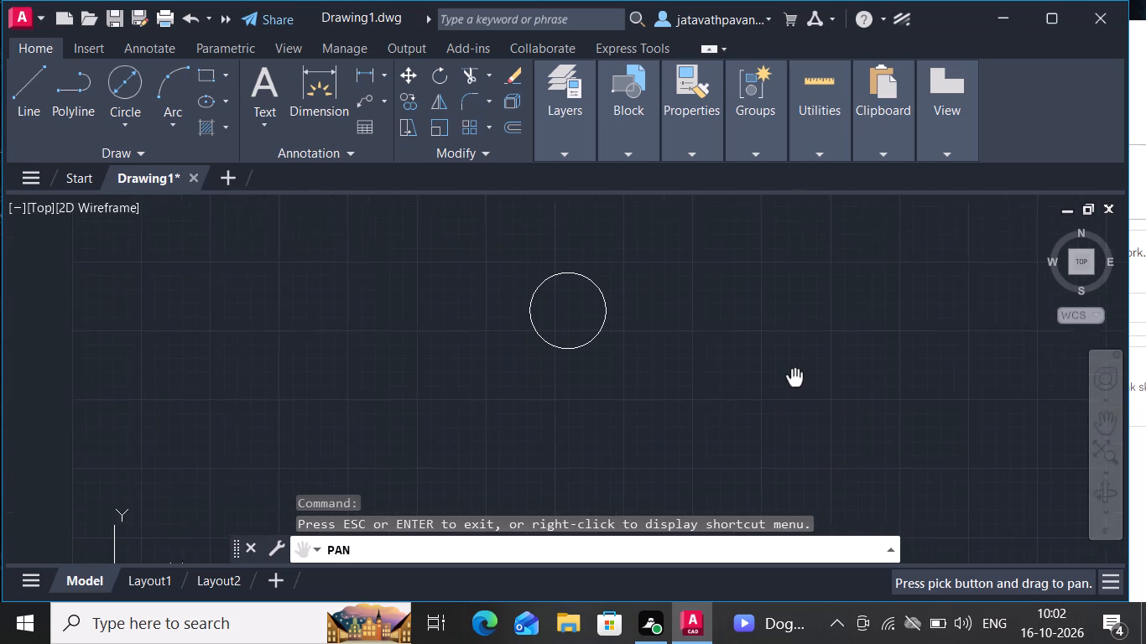
pyautogui.moveTo(798, 379); pyautogui.dragTo(789, 413)
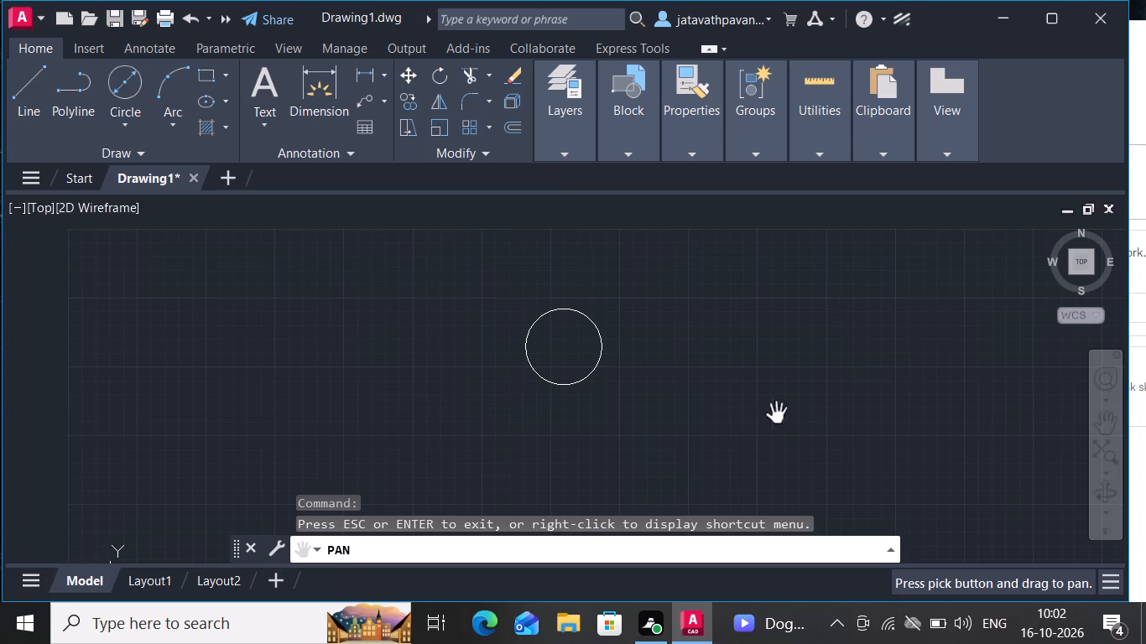
pyautogui.press('Escape')
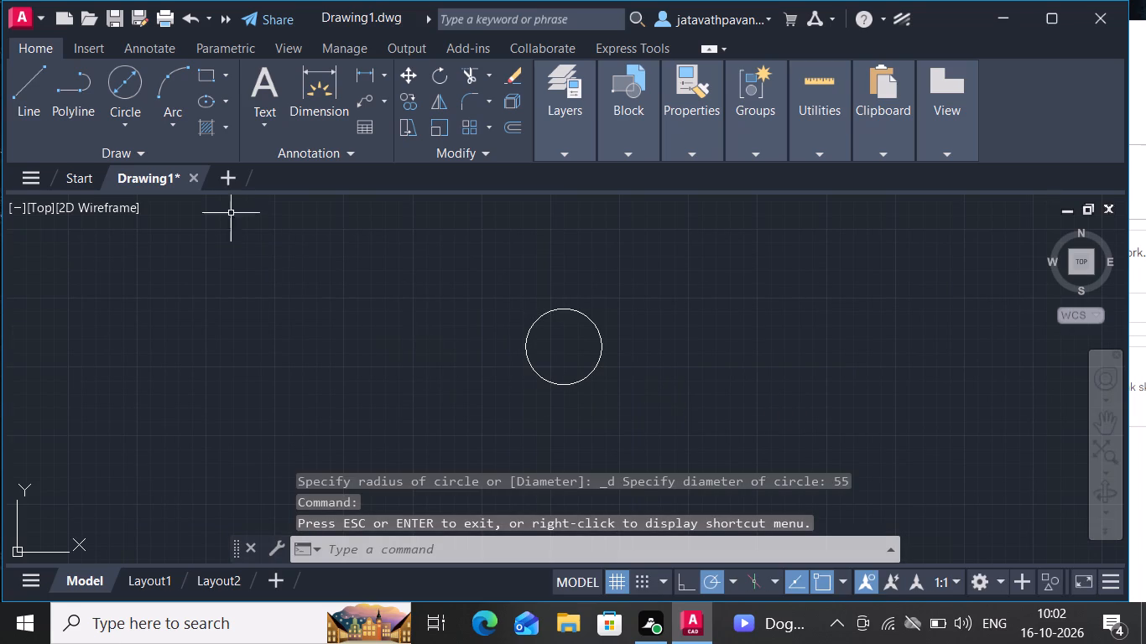
# Enable the Center and Tangent object snap modes in the drafting settings.
pyautogui.click(138, 86)
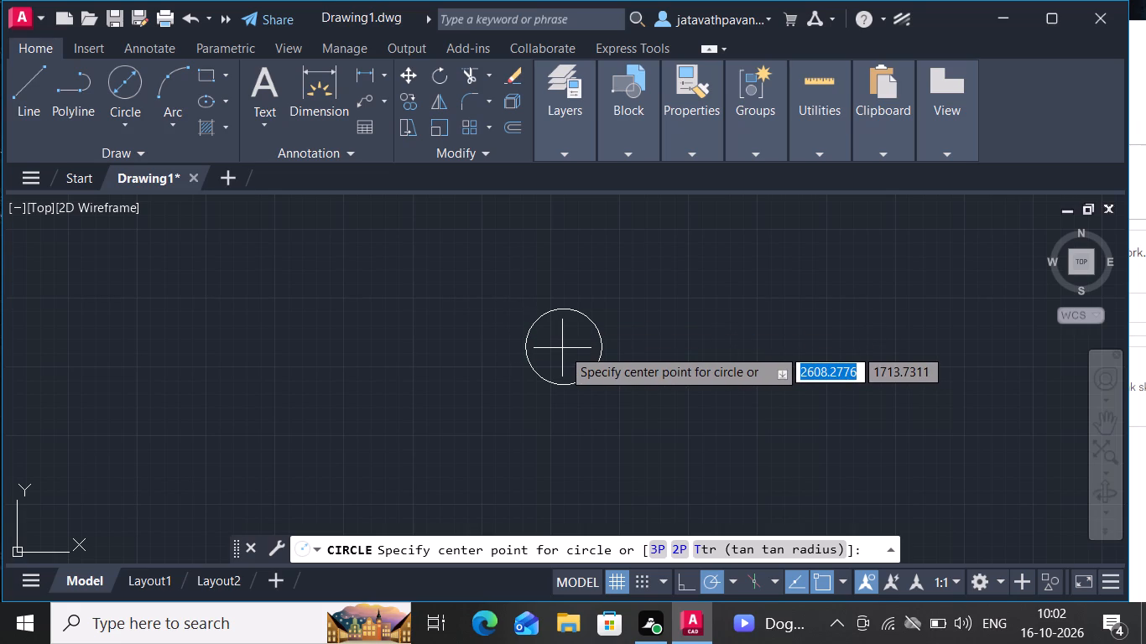
pyautogui.press('Escape')
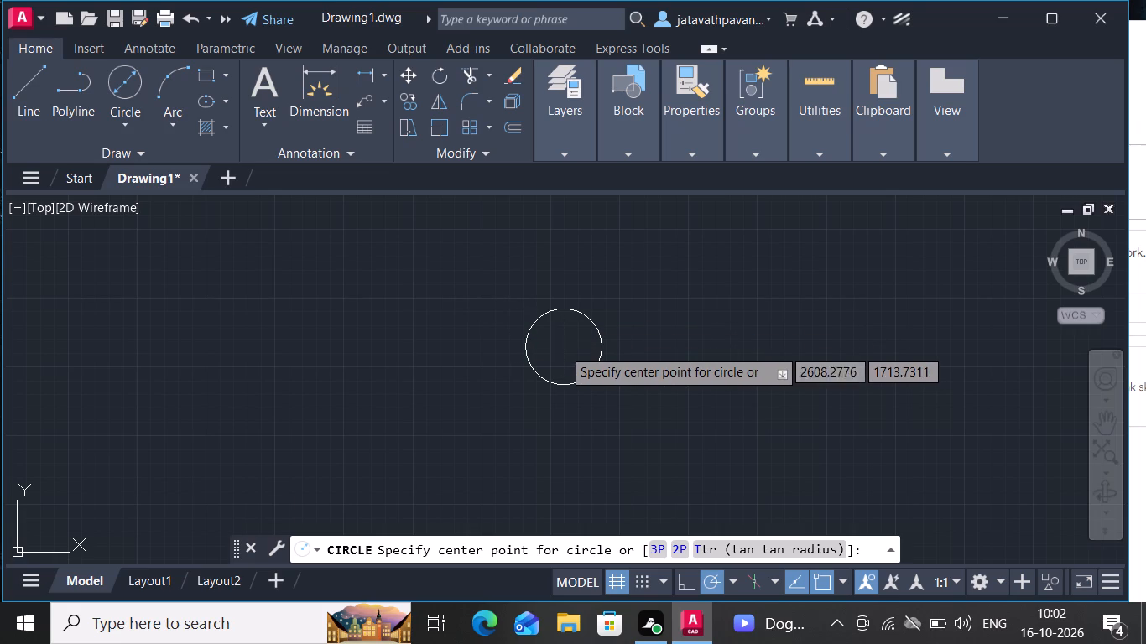
pyautogui.press('o')
pyautogui.press('s')
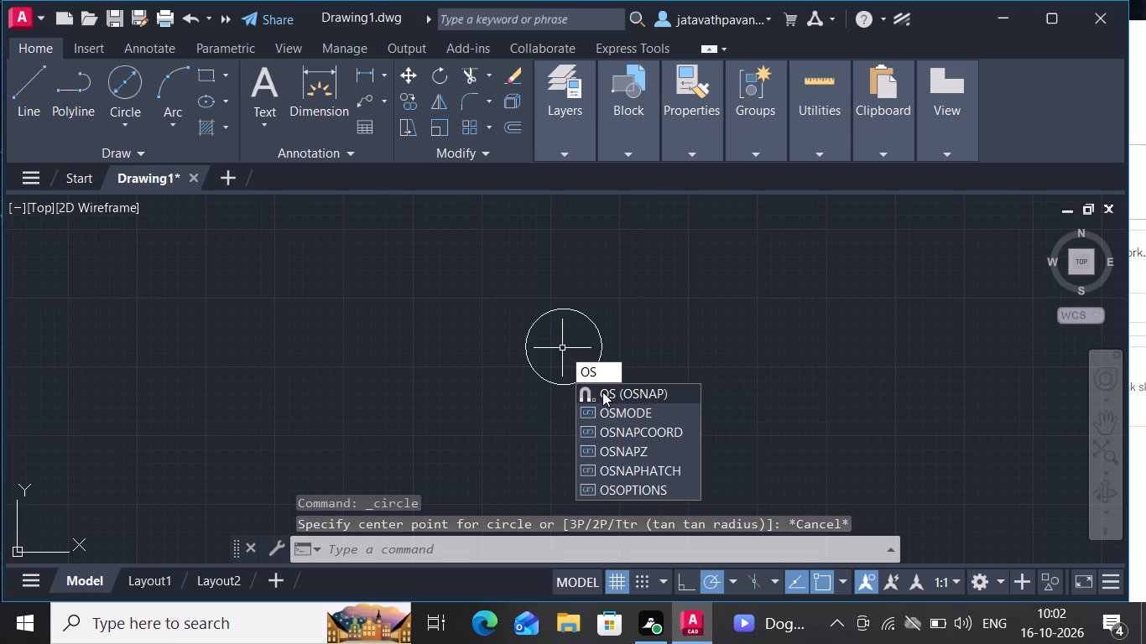
pyautogui.click(602, 392)
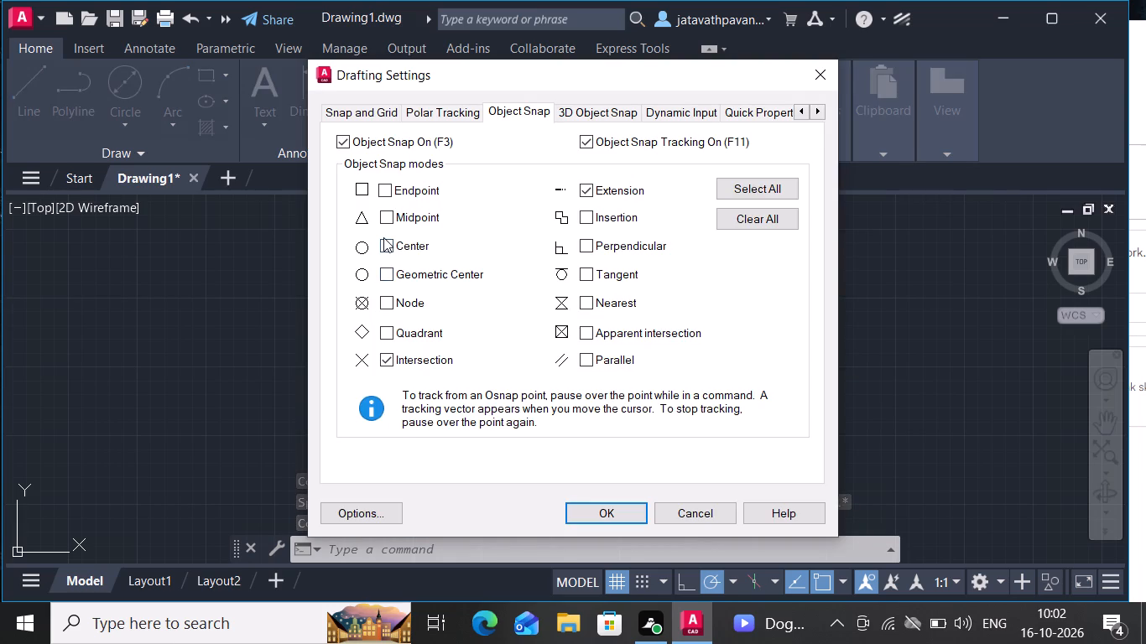
pyautogui.click(383, 237)
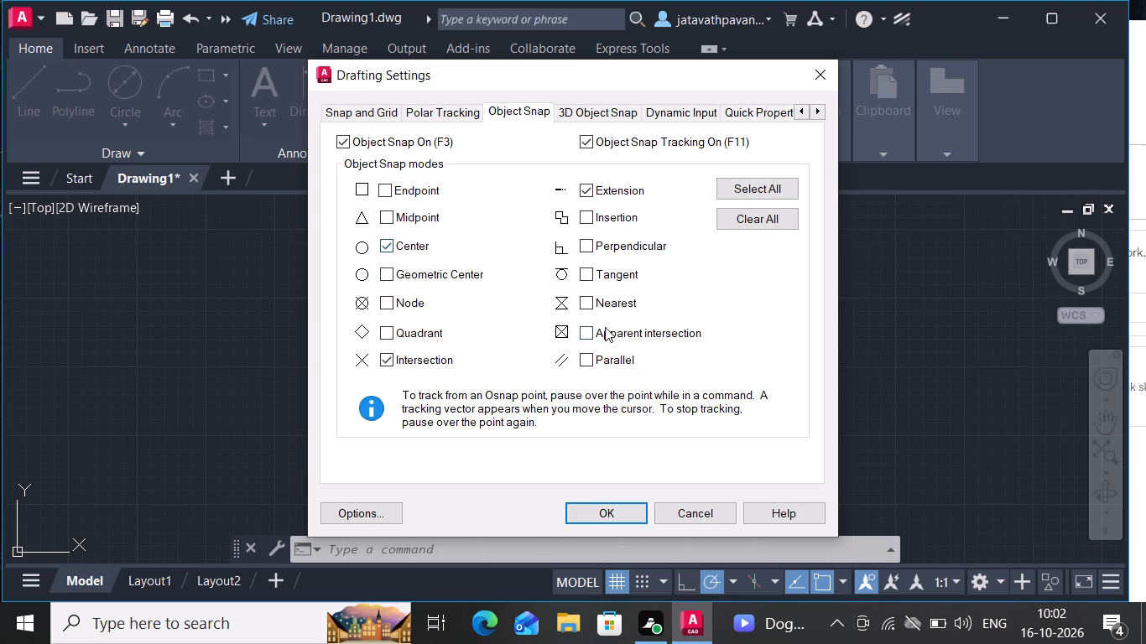
pyautogui.click(588, 278)
pyautogui.click(603, 504)
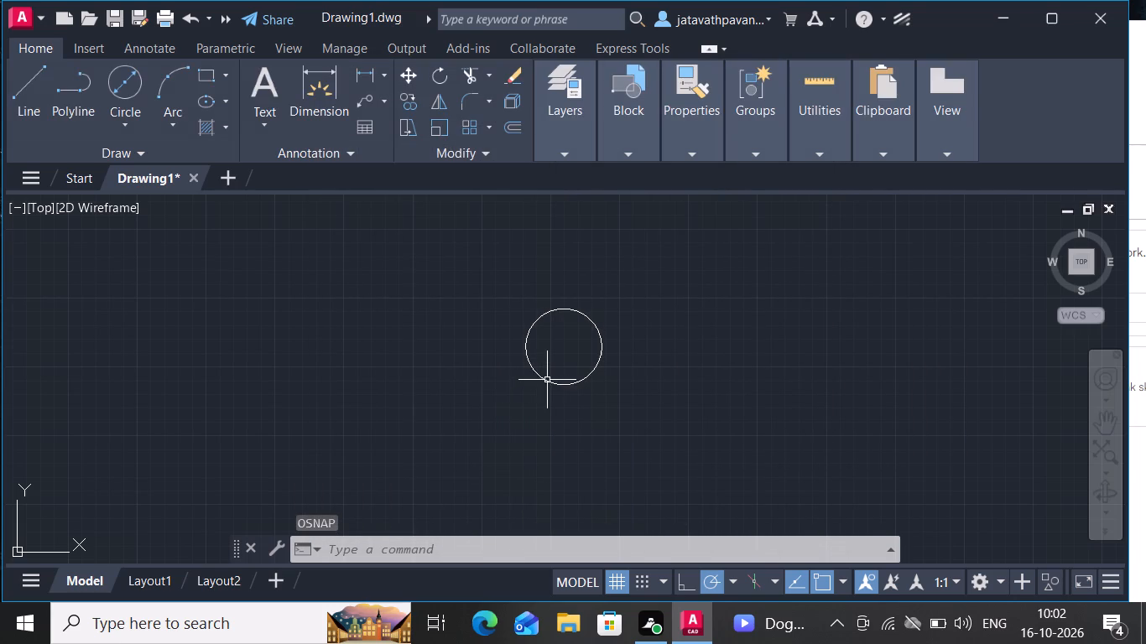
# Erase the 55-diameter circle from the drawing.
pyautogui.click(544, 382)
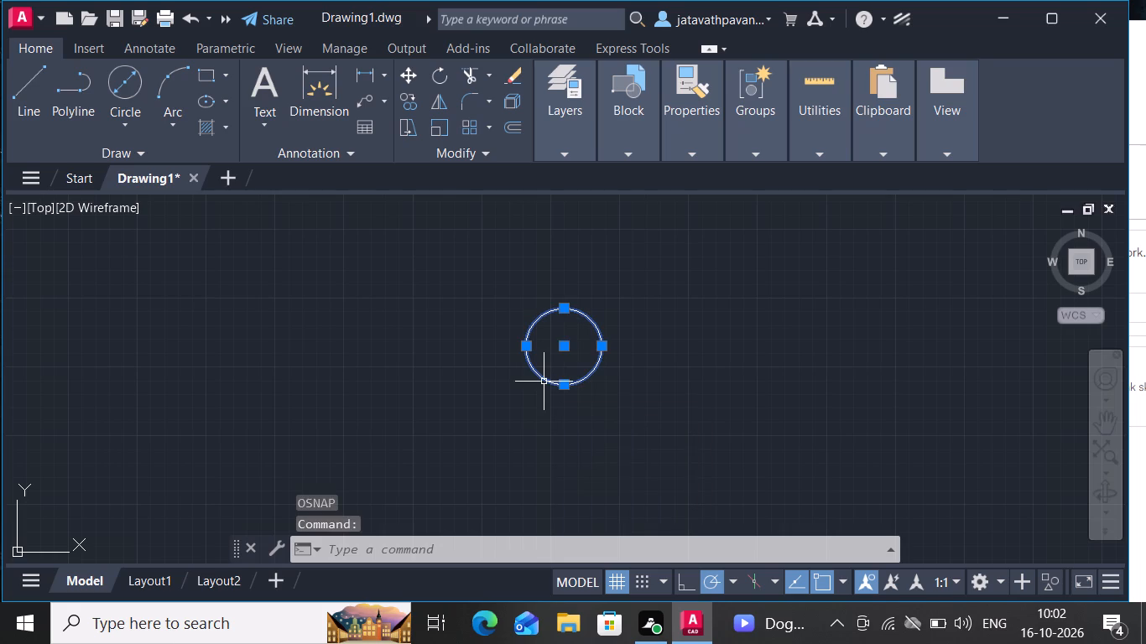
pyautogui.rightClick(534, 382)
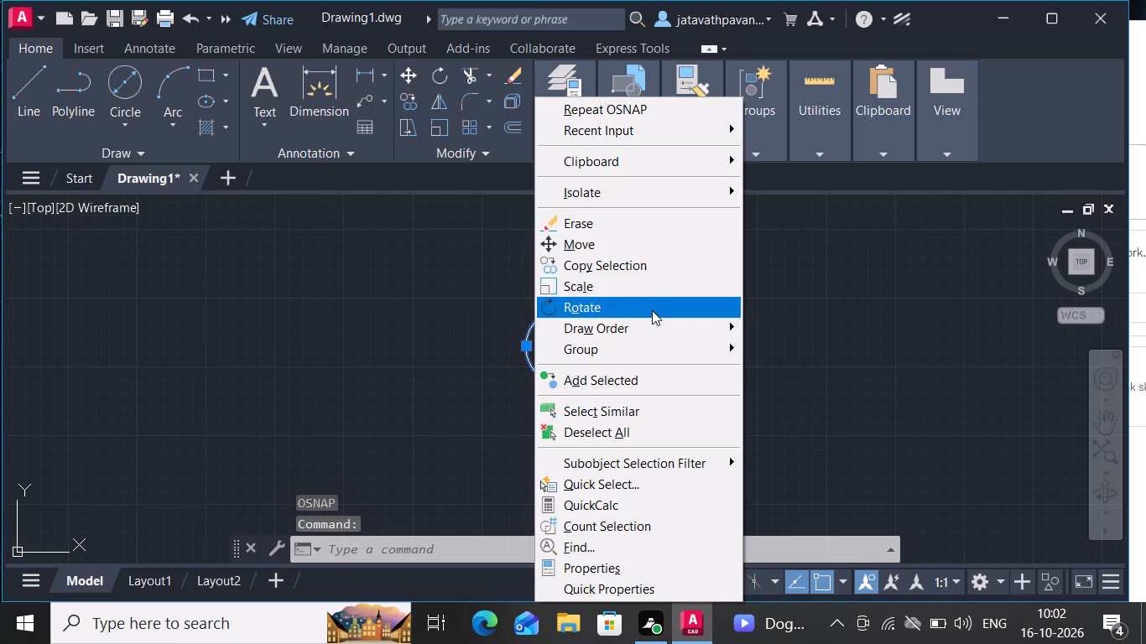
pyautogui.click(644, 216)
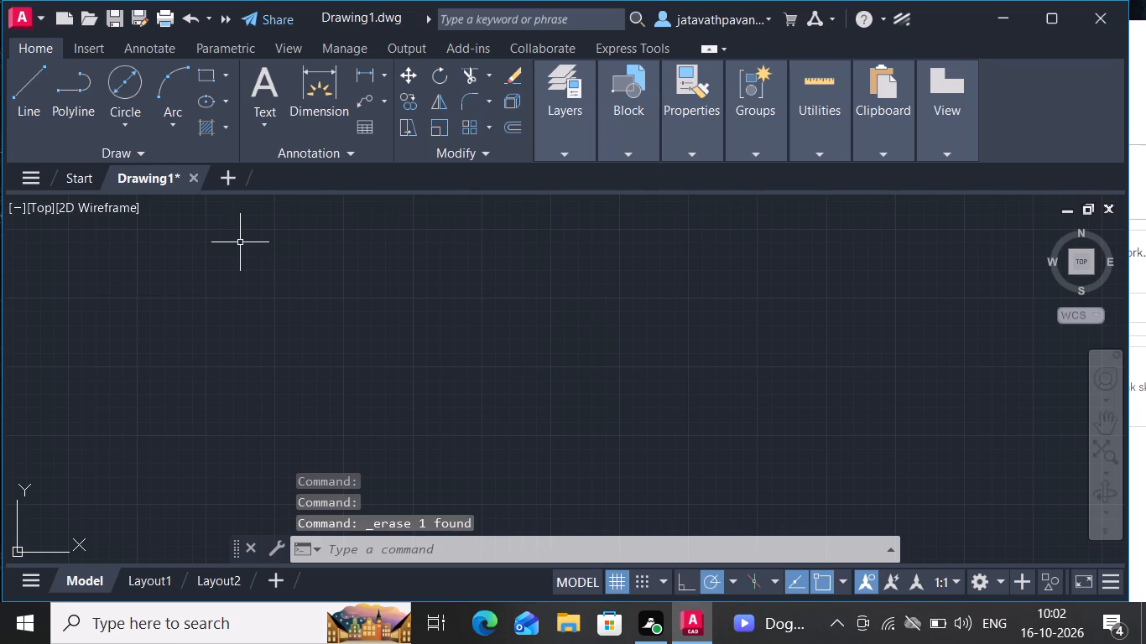
# Turn off the grid display and draw a 55-diameter circle near the middle of the drawing area using Center, Diameter.
pyautogui.click(137, 86)
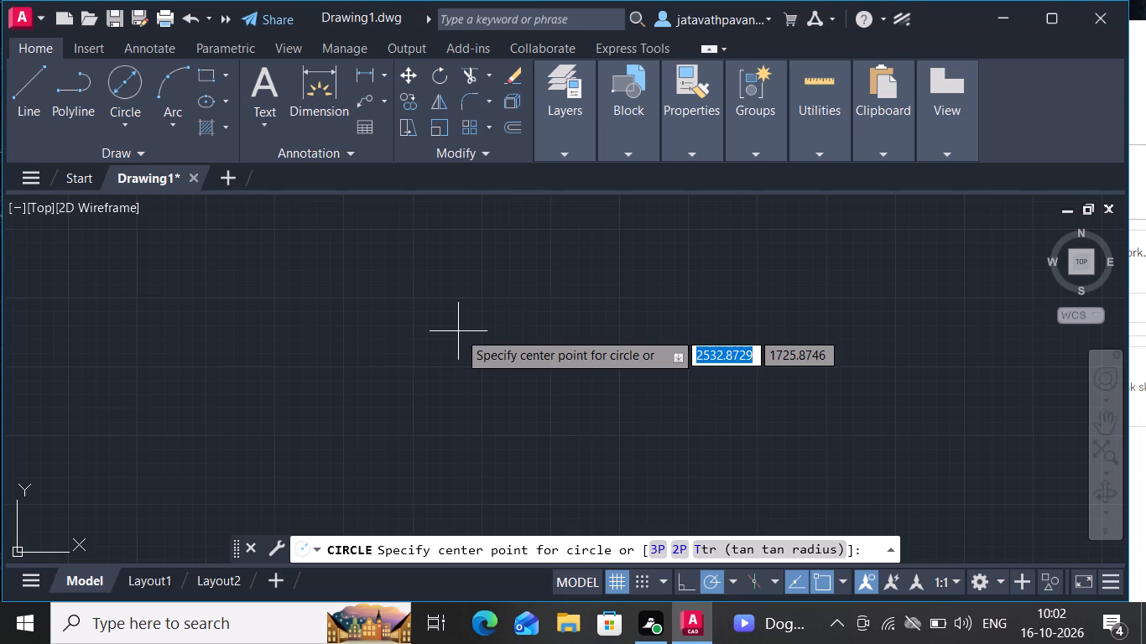
pyautogui.press('F7')
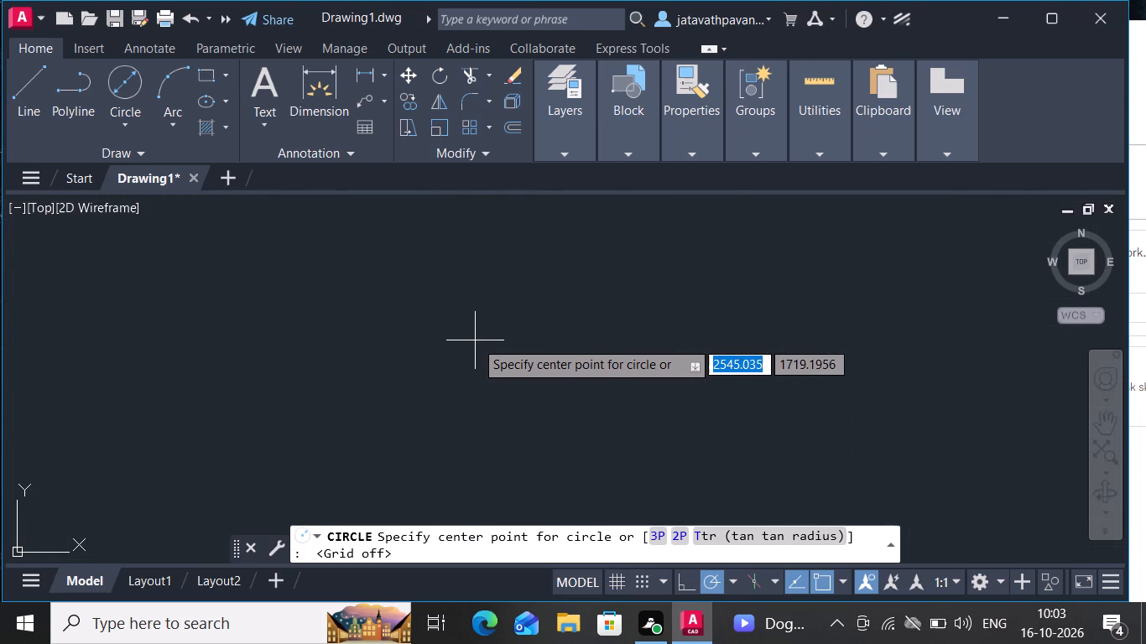
pyautogui.click(475, 340)
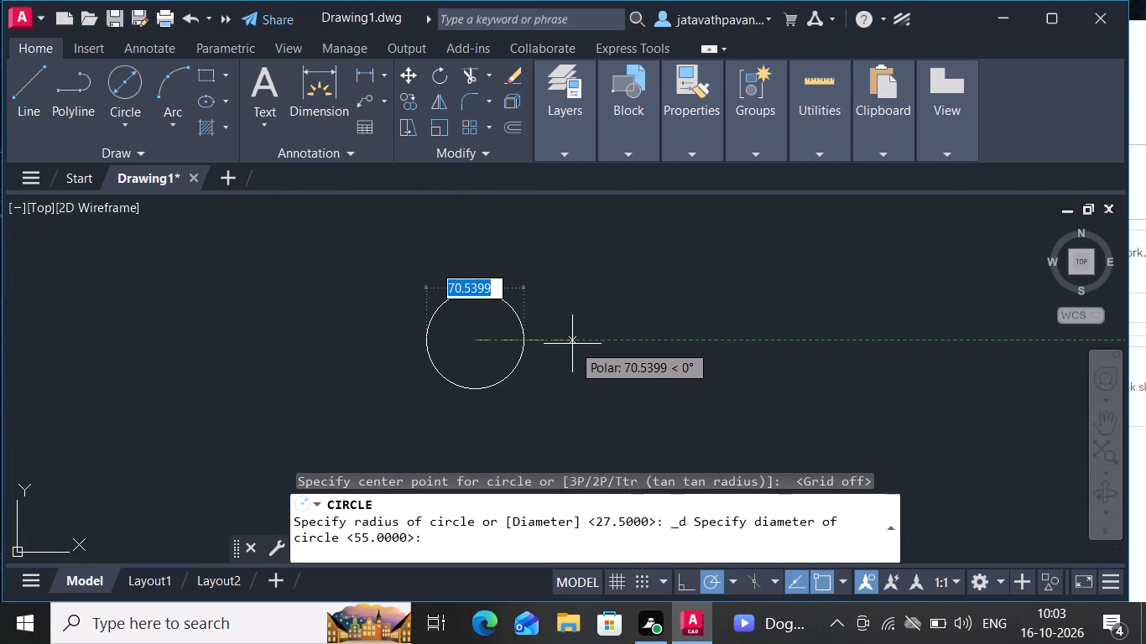
pyautogui.write('55')
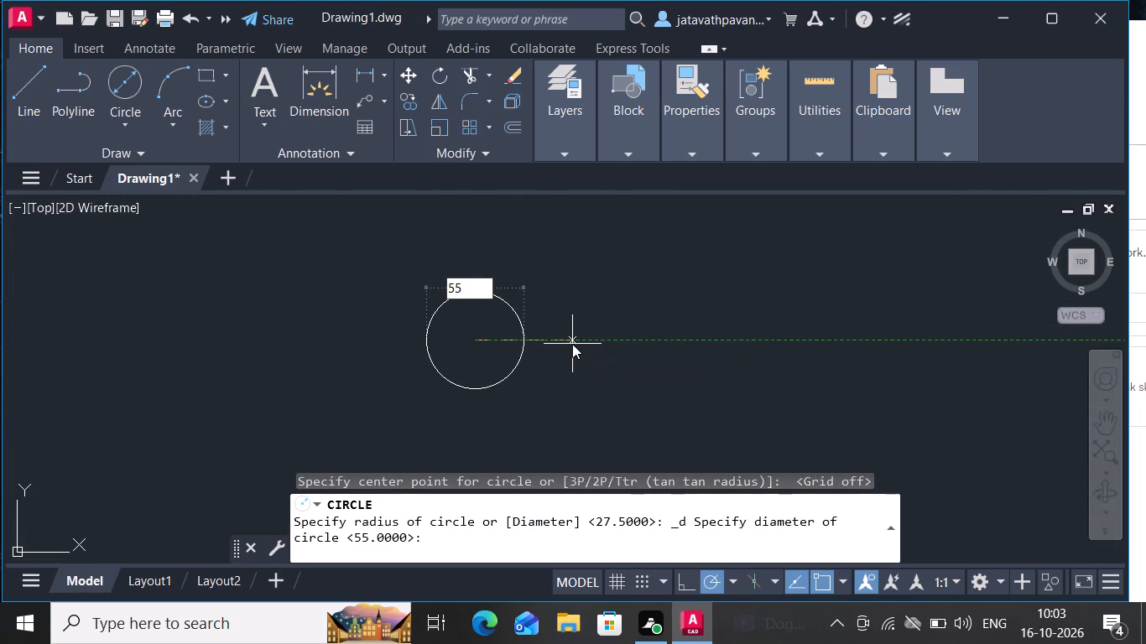
pyautogui.press('Return')
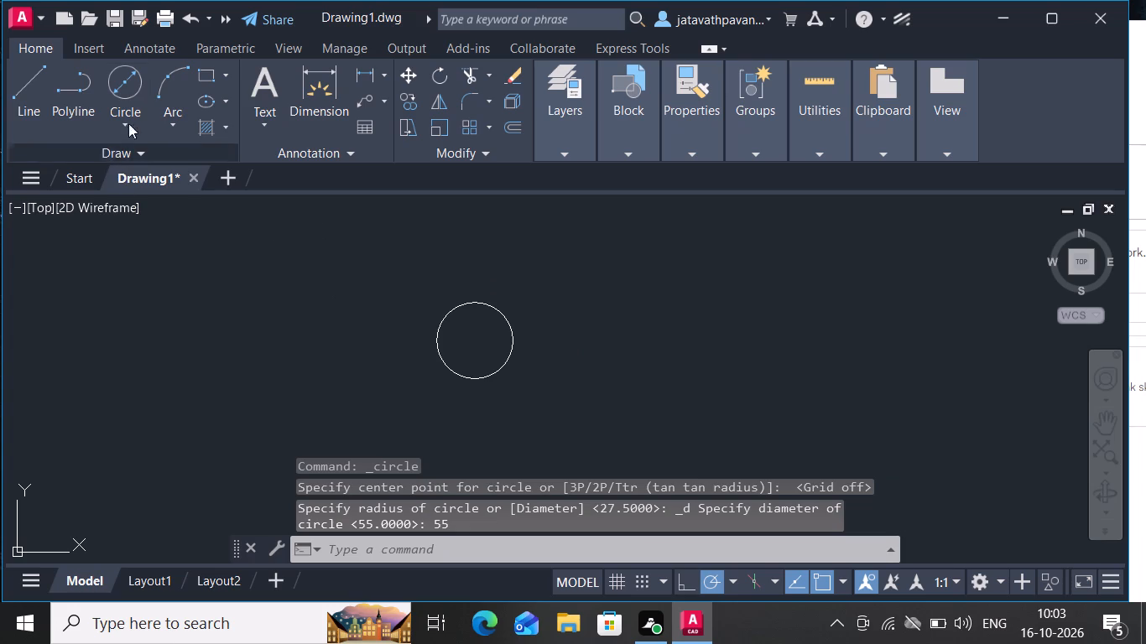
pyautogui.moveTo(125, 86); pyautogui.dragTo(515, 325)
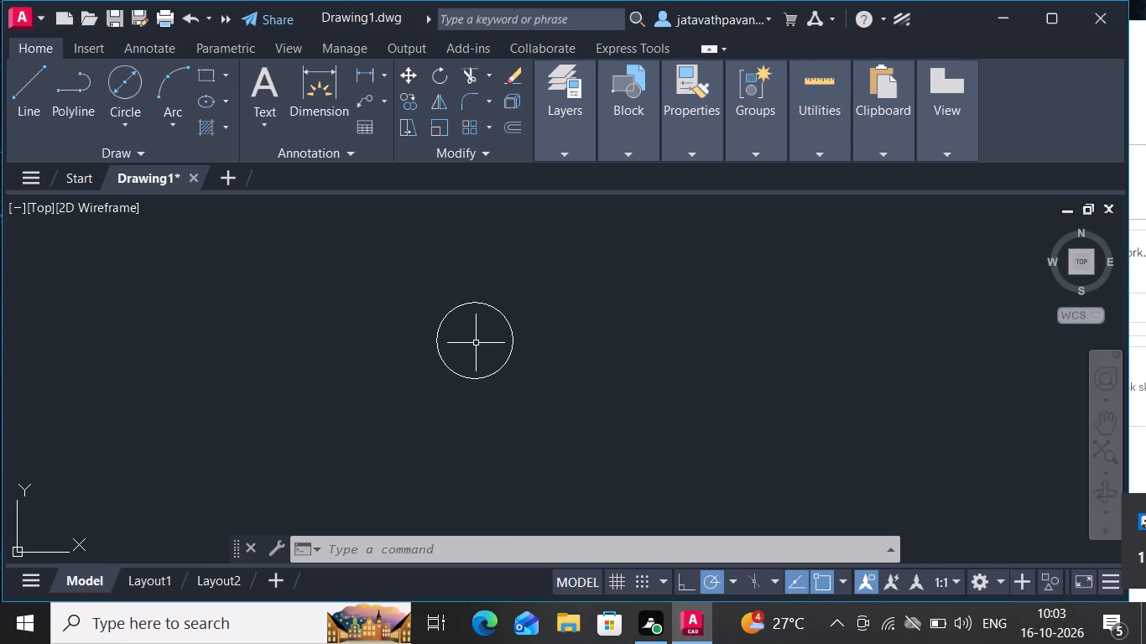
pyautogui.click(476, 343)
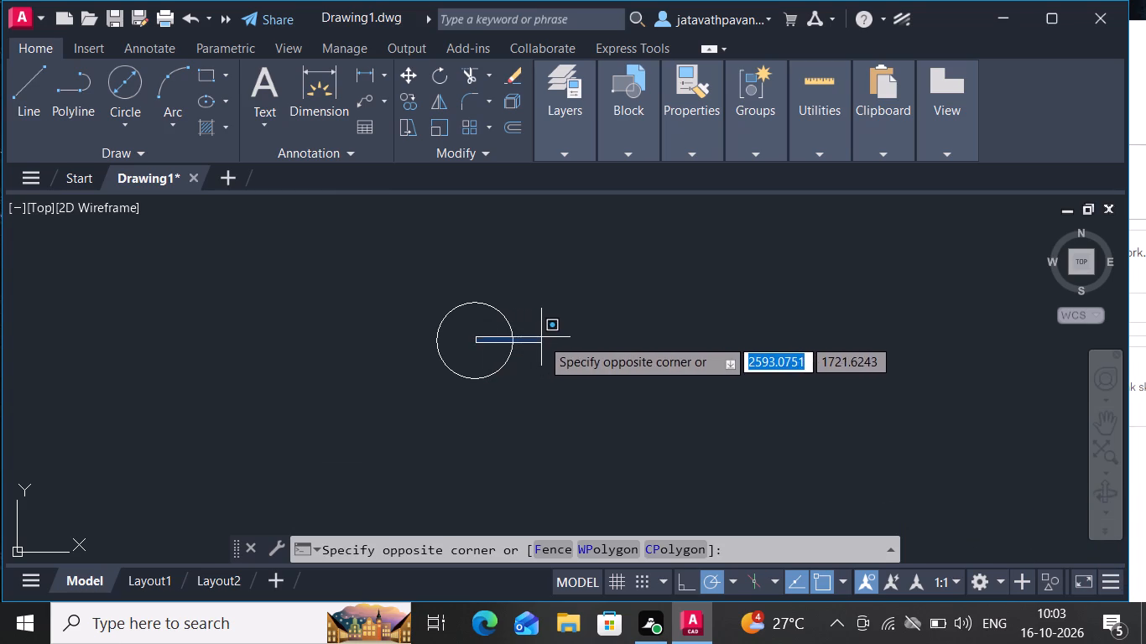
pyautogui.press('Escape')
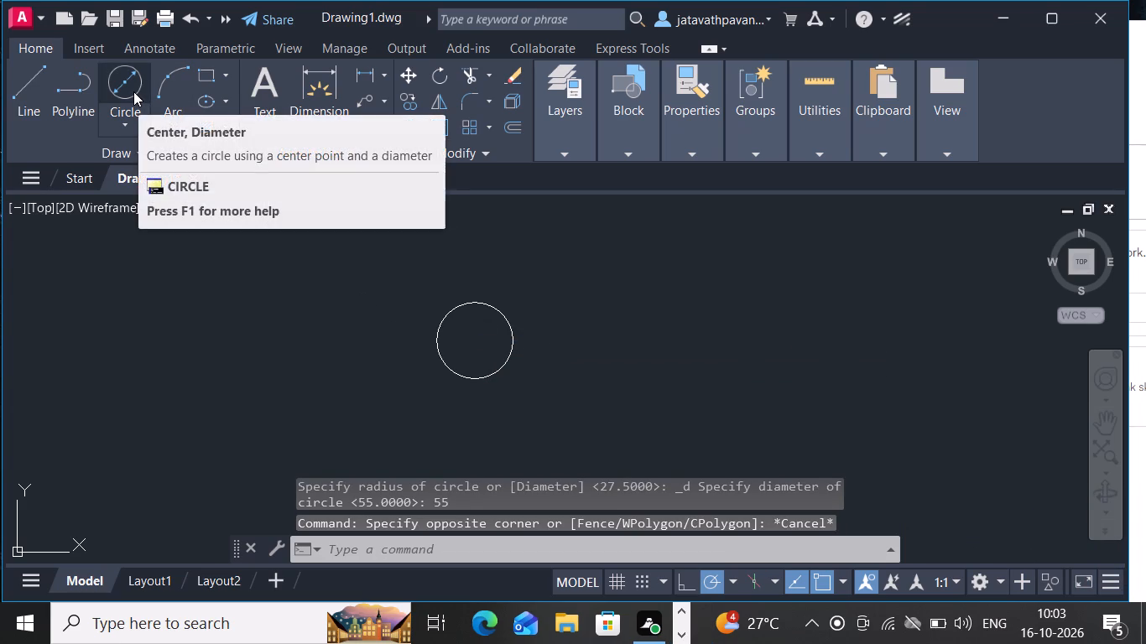
# Draw a concentric circle with a diameter of 64, snapped to the centre of the 55-diameter circle.
pyautogui.doubleClick(133, 91)
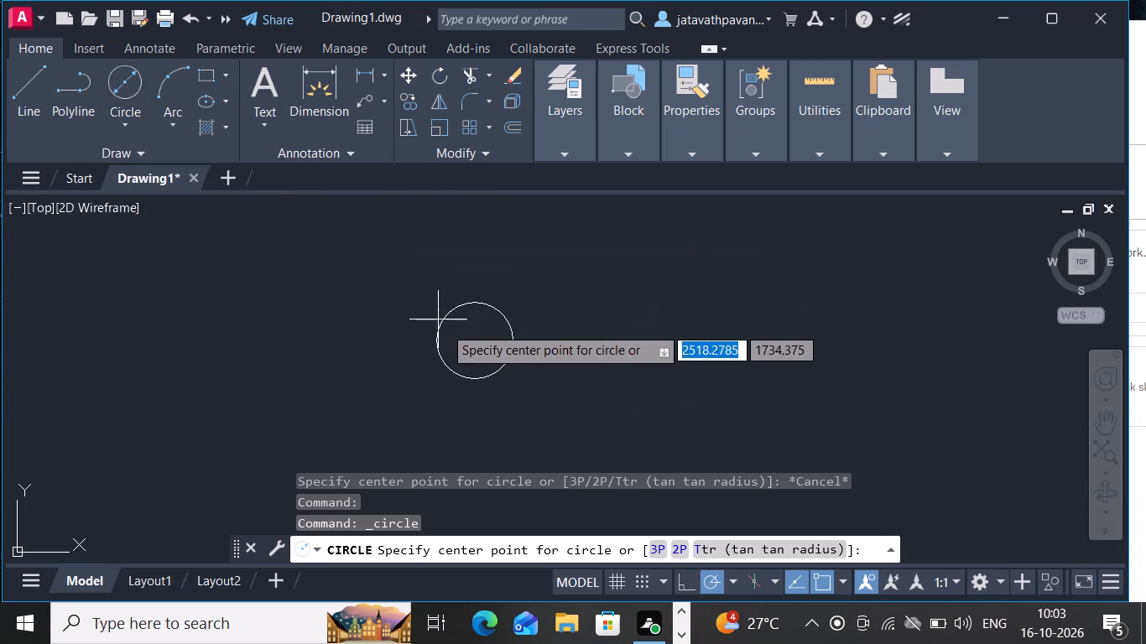
pyautogui.click(475, 337)
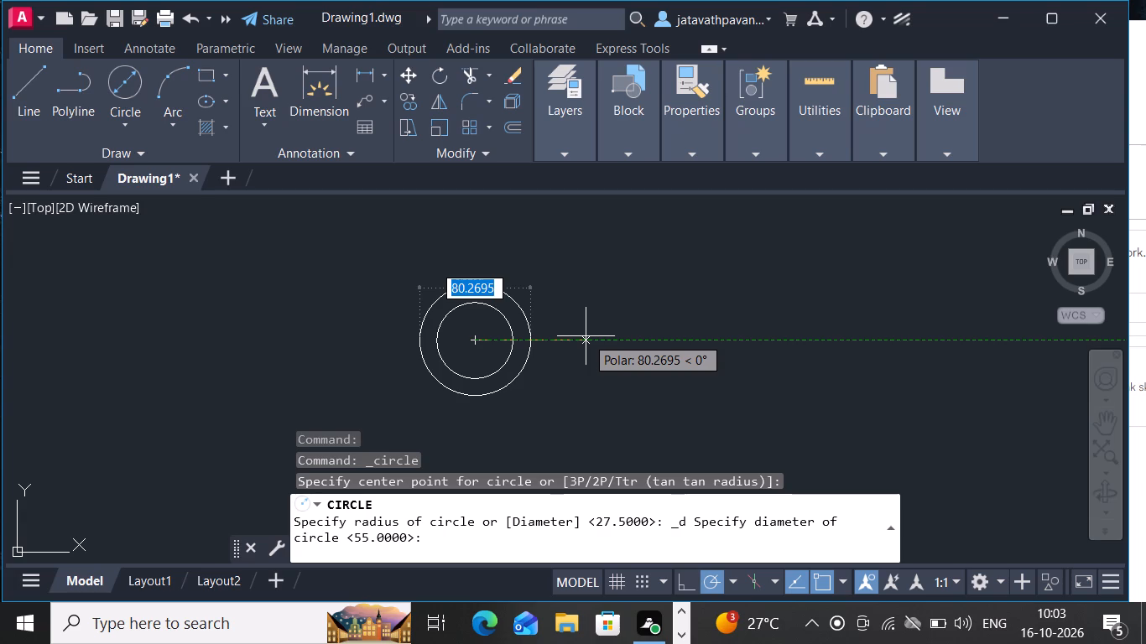
pyautogui.press('6')
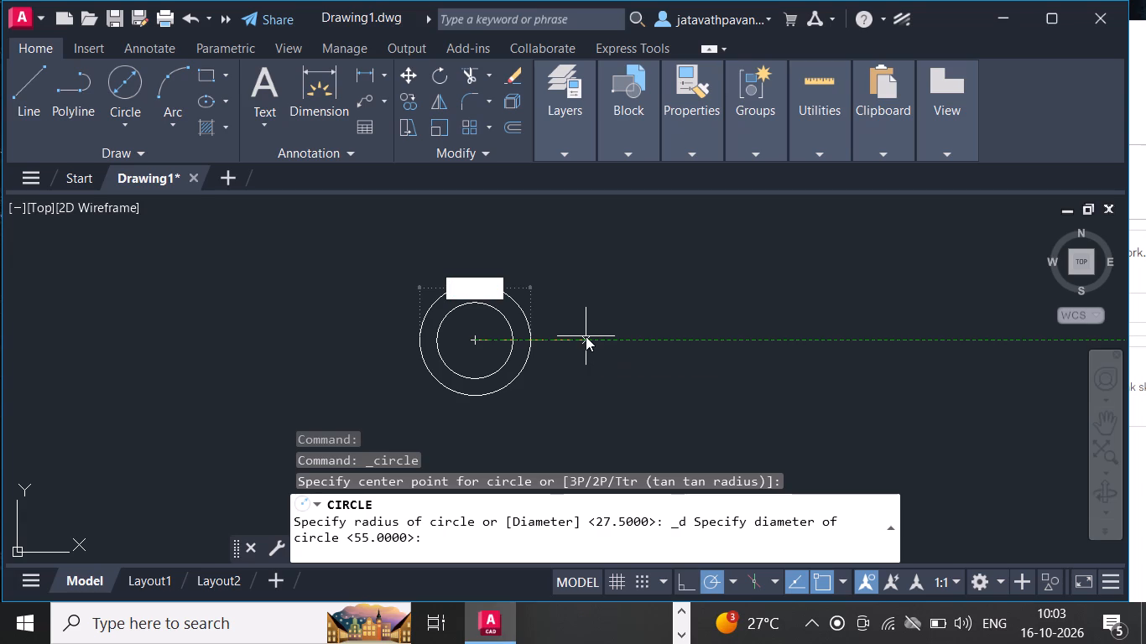
pyautogui.press('4')
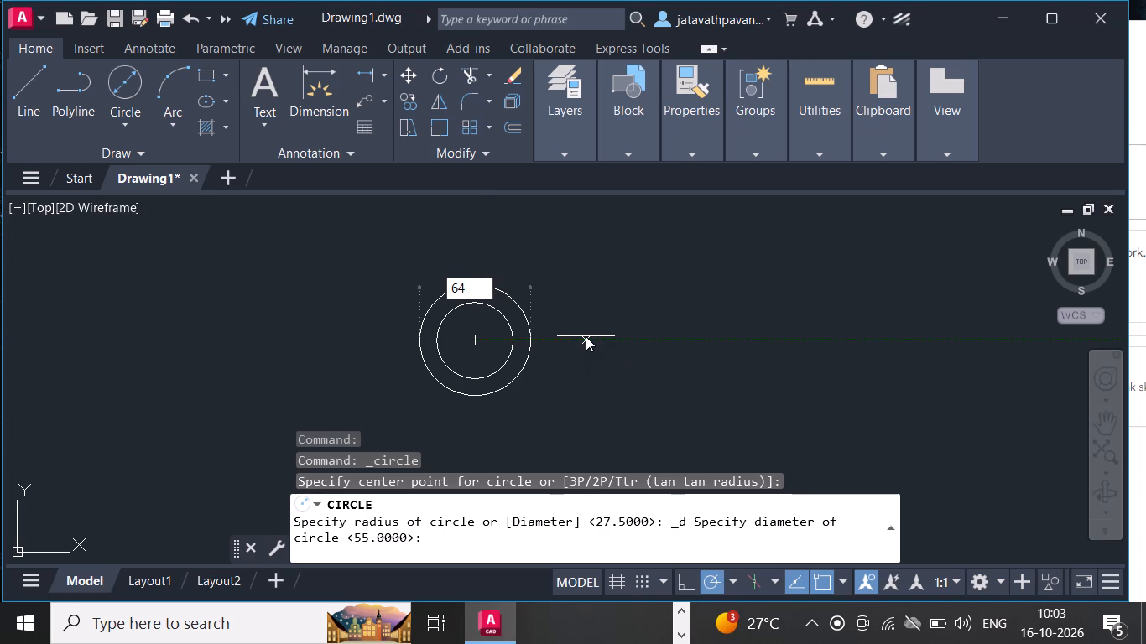
pyautogui.press('Return')
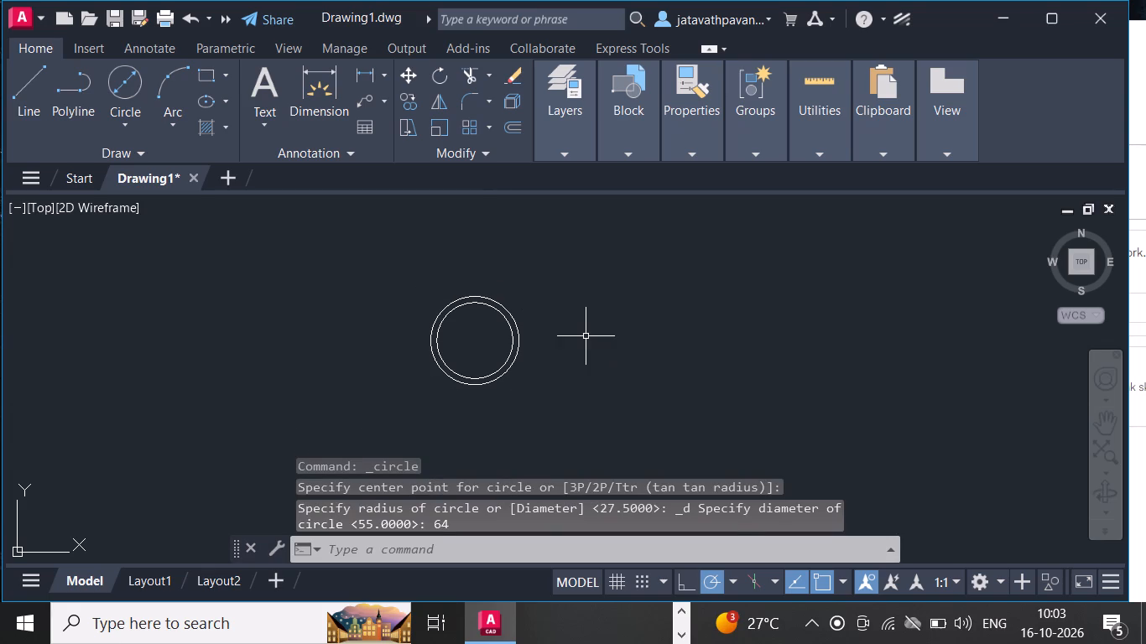
# Draw a third concentric circle with a diameter of 82 from the same centre point.
pyautogui.doubleClick(118, 75)
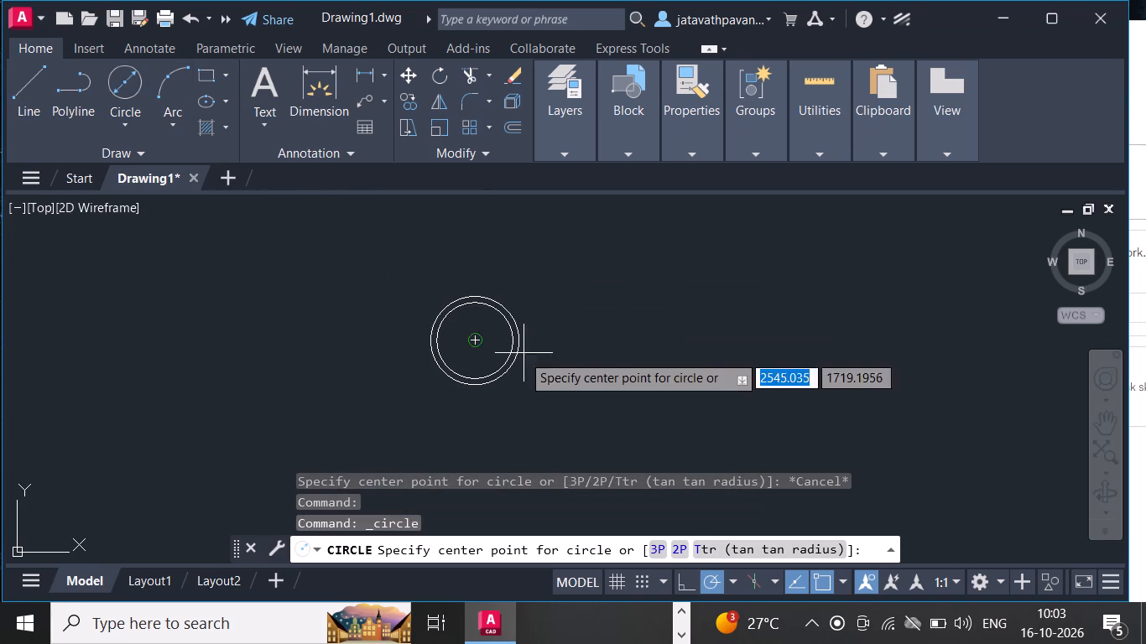
pyautogui.click(471, 341)
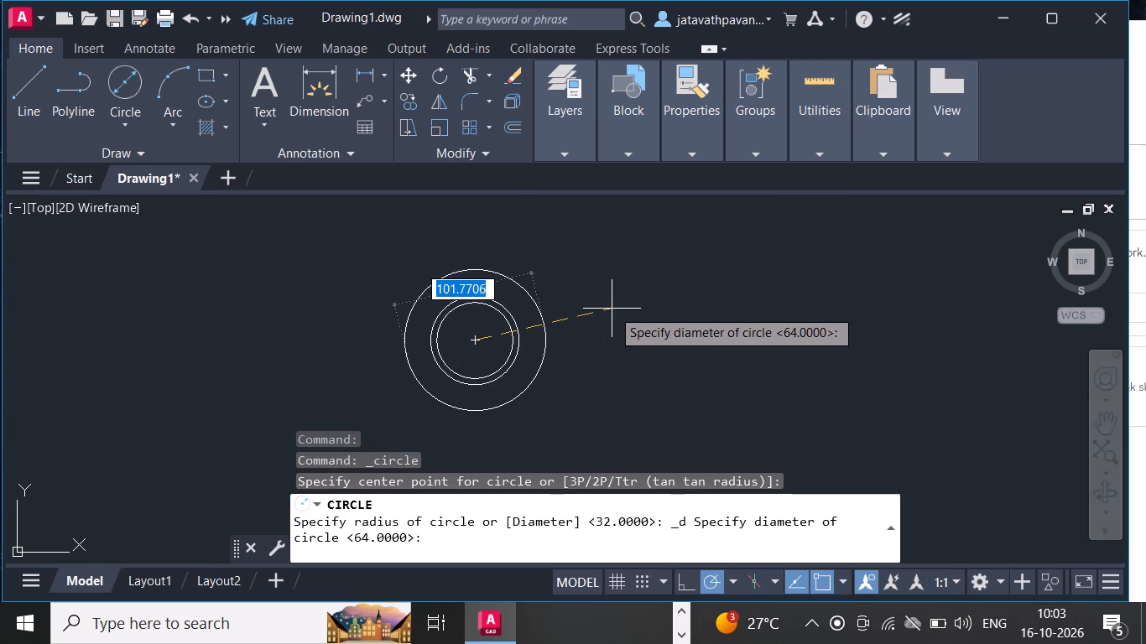
pyautogui.write('82')
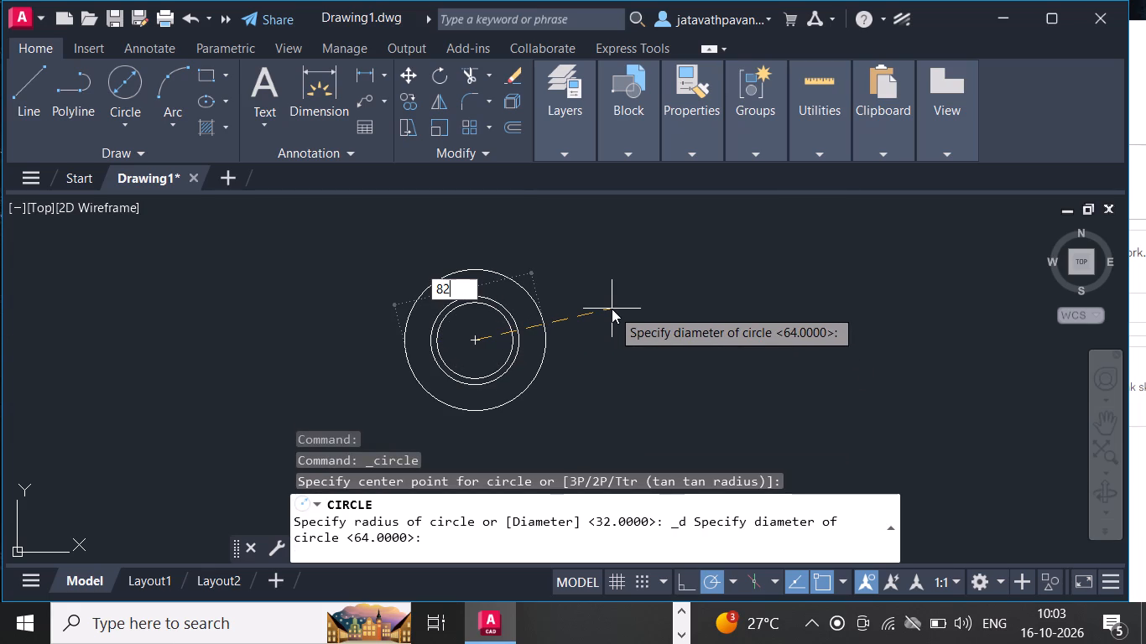
pyautogui.press('Return')
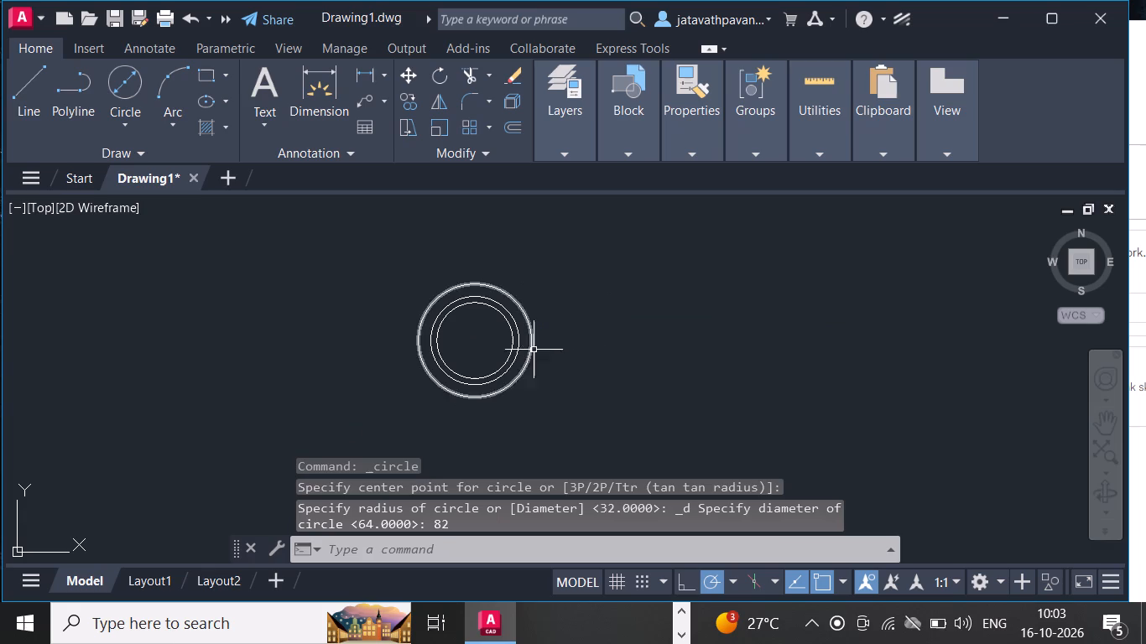
# Examine the three concentric circles up close, centred in the drawing area.
pyautogui.keyDown('ctrl'); pyautogui.scroll(1, 514, 336); pyautogui.keyUp('ctrl')
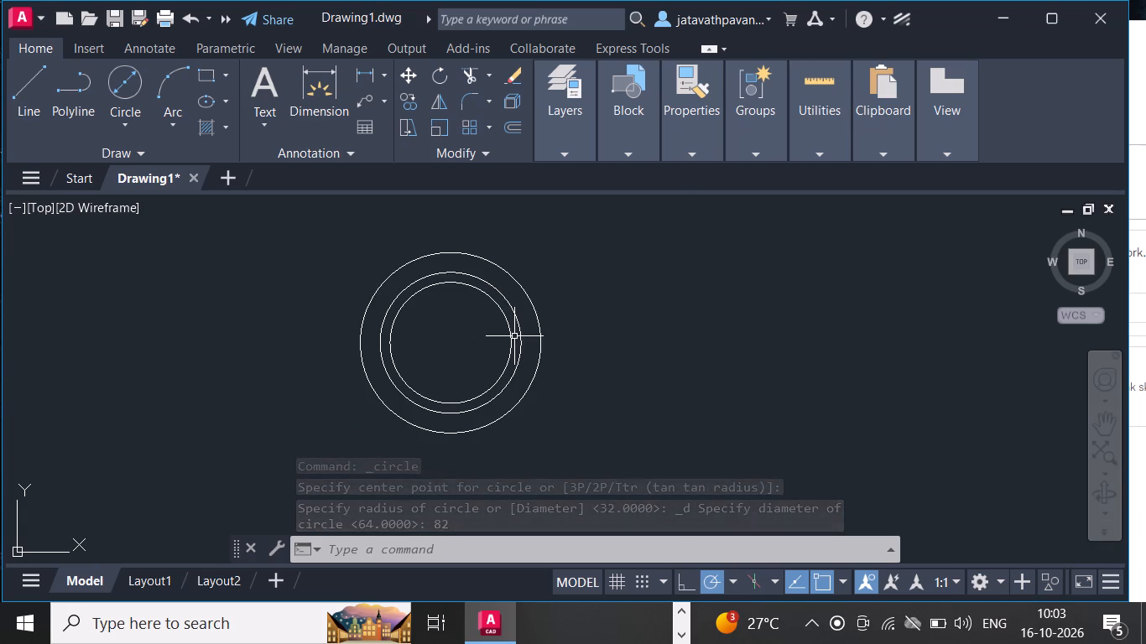
pyautogui.click(1099, 421)
pyautogui.moveTo(794, 400); pyautogui.dragTo(951, 397)
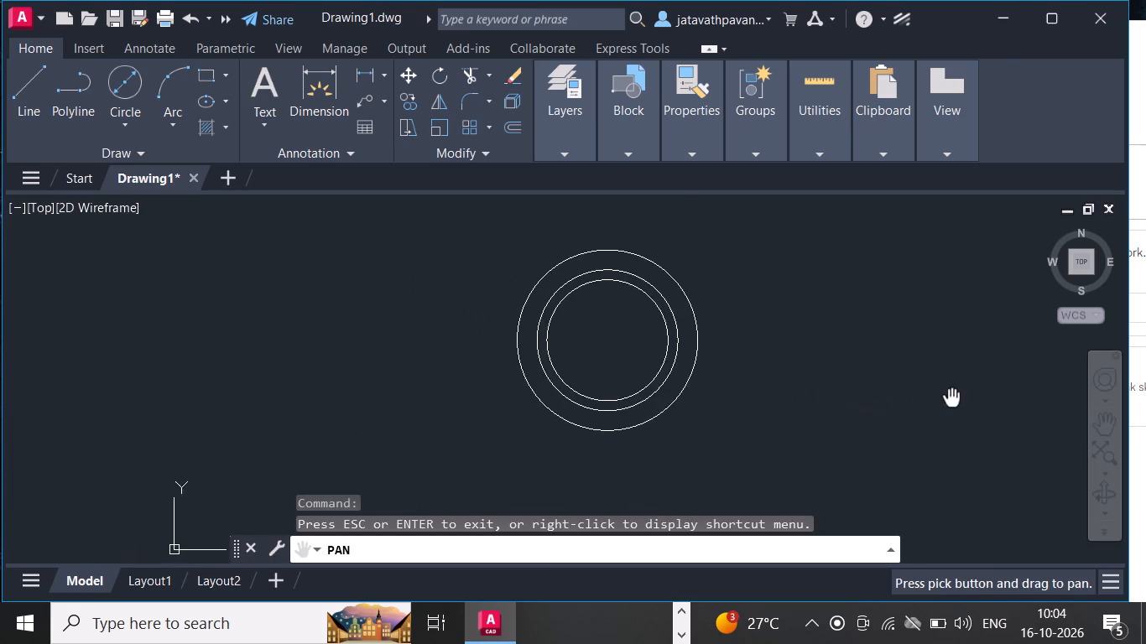
pyautogui.moveTo(951, 397); pyautogui.dragTo(909, 393)
pyautogui.keyDown('ctrl'); pyautogui.scroll(1, 678, 392); pyautogui.keyUp('ctrl')
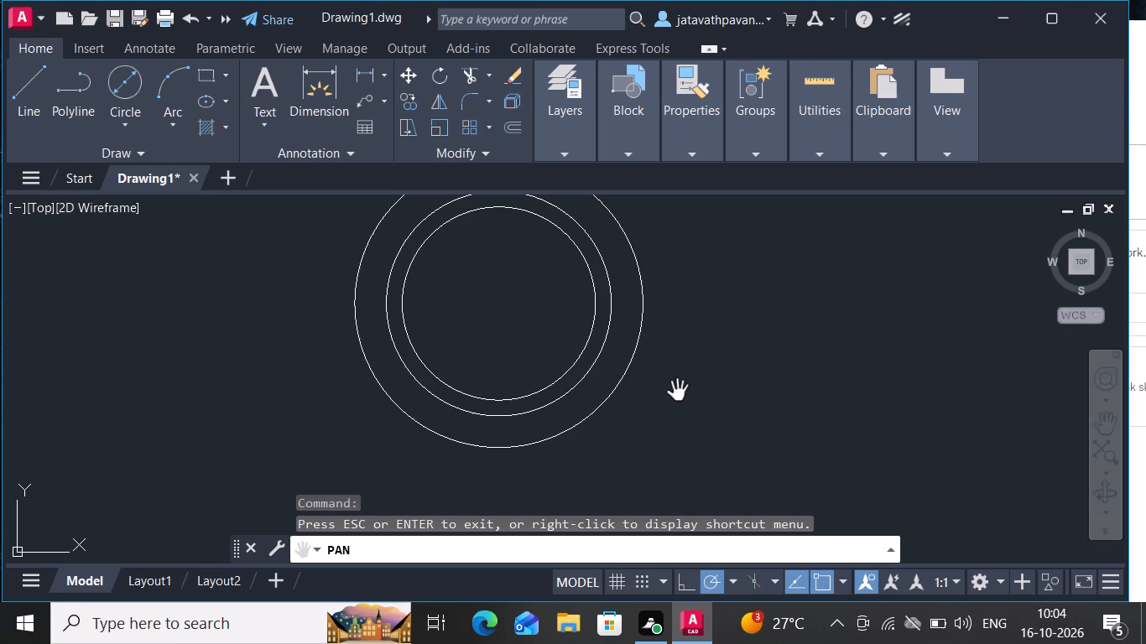
pyautogui.click(678, 392)
pyautogui.moveTo(678, 392); pyautogui.dragTo(739, 422)
pyautogui.click(739, 422)
pyautogui.moveTo(739, 422); pyautogui.dragTo(786, 452)
pyautogui.moveTo(758, 431); pyautogui.dragTo(816, 470)
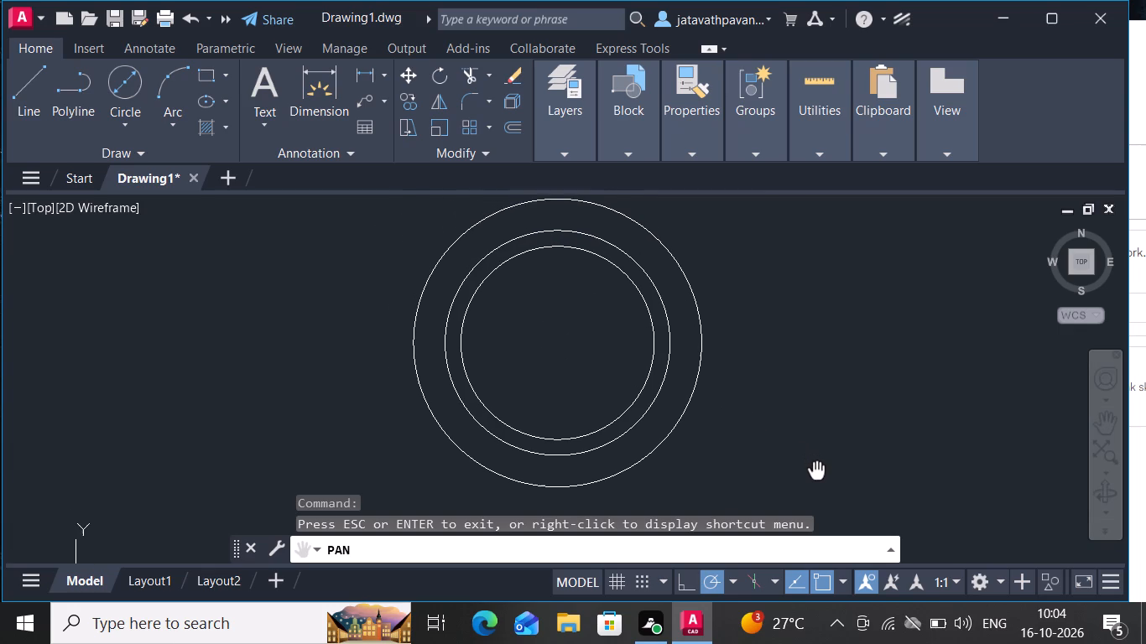
pyautogui.moveTo(816, 470); pyautogui.dragTo(807, 480)
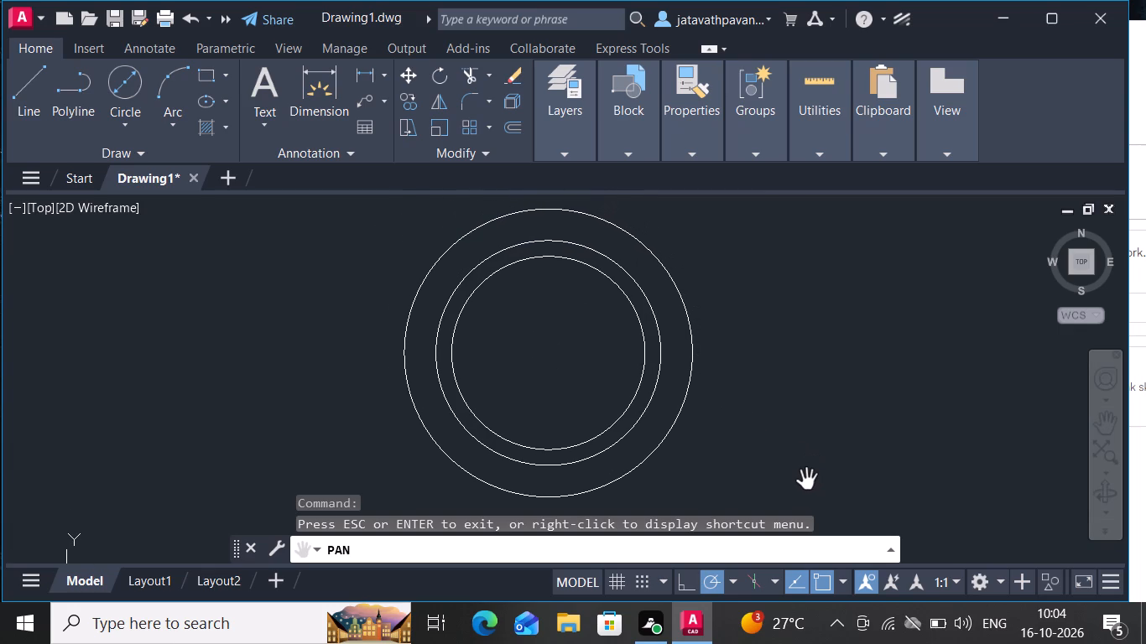
pyautogui.press('Escape')
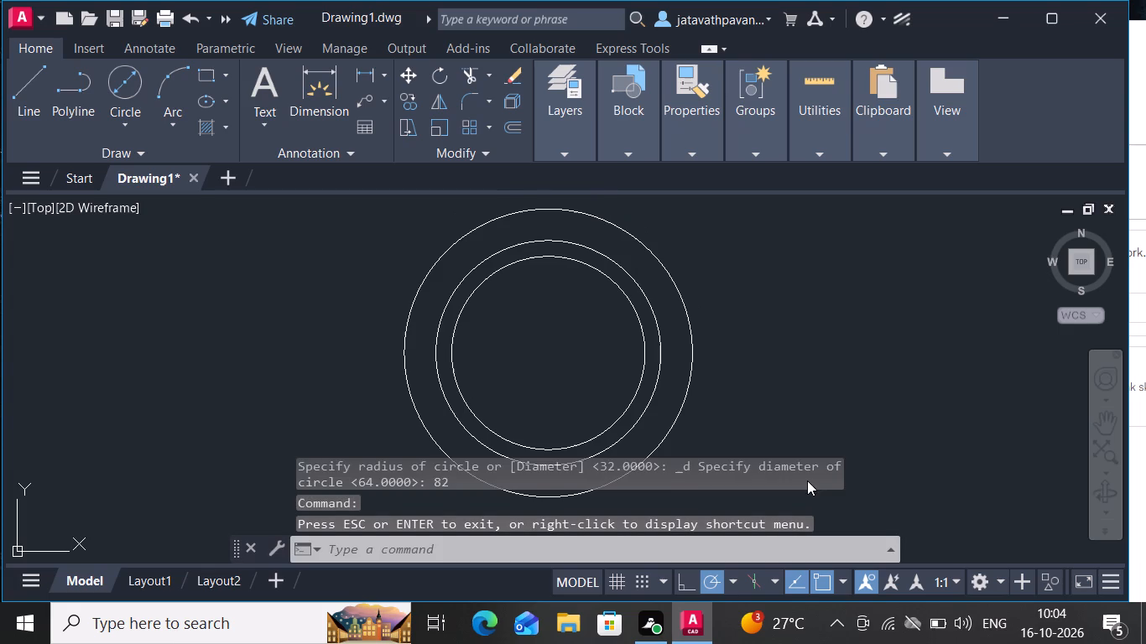
pyautogui.press('Escape')
pyautogui.press('Escape')
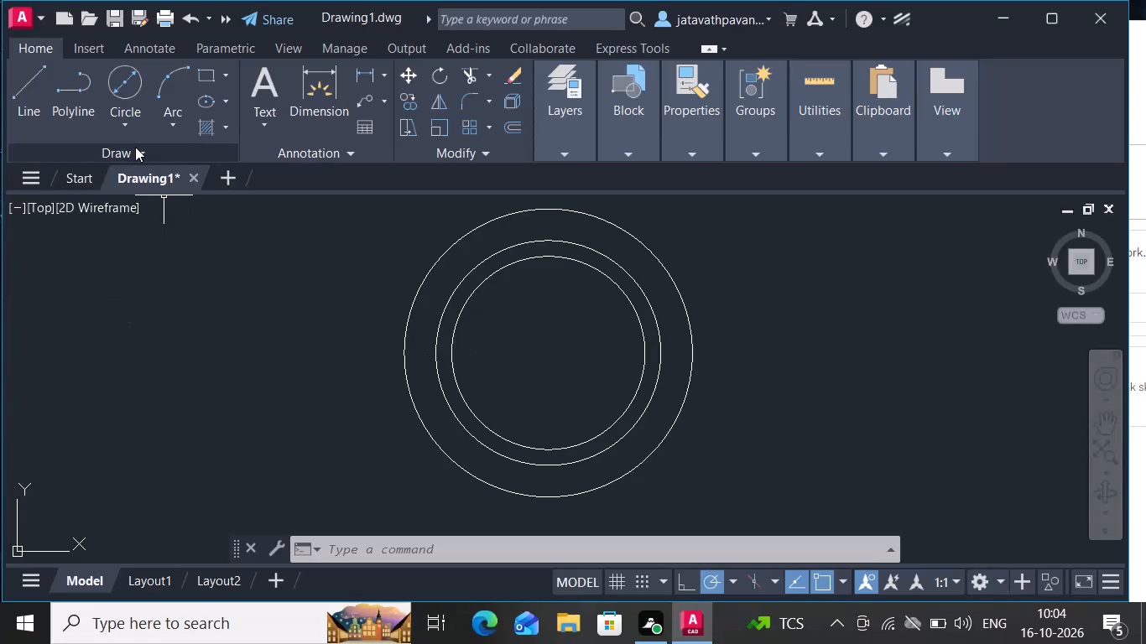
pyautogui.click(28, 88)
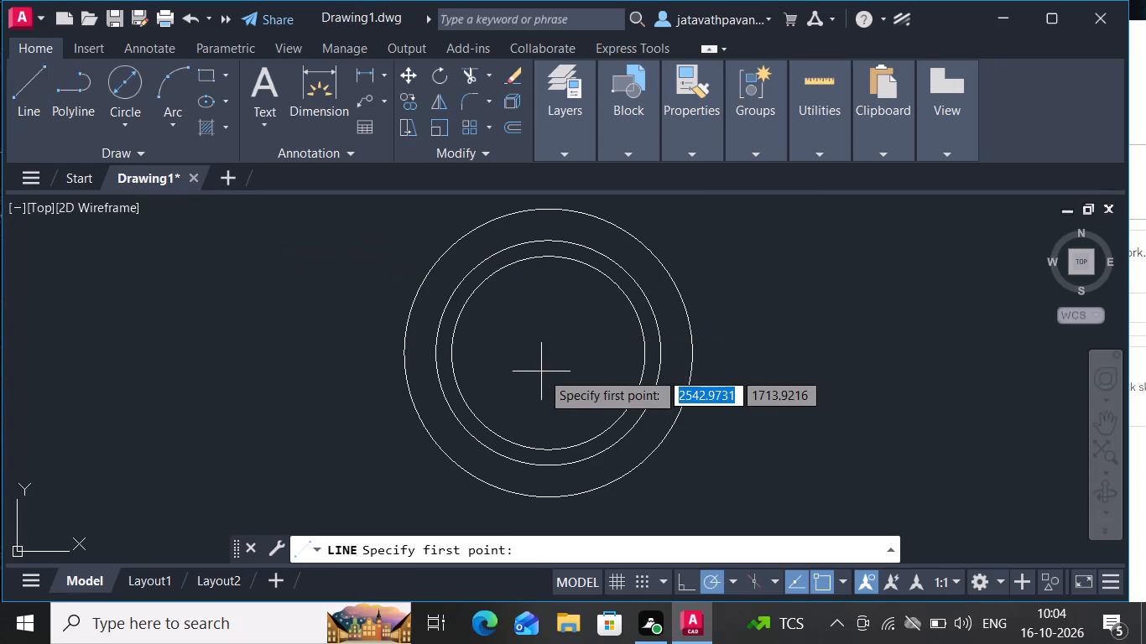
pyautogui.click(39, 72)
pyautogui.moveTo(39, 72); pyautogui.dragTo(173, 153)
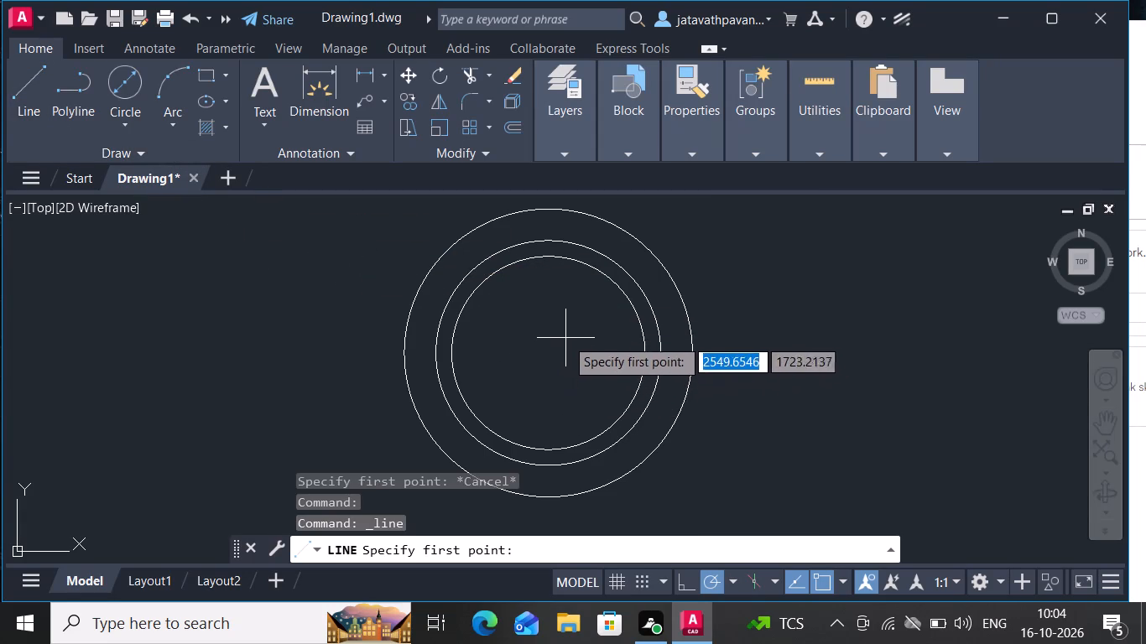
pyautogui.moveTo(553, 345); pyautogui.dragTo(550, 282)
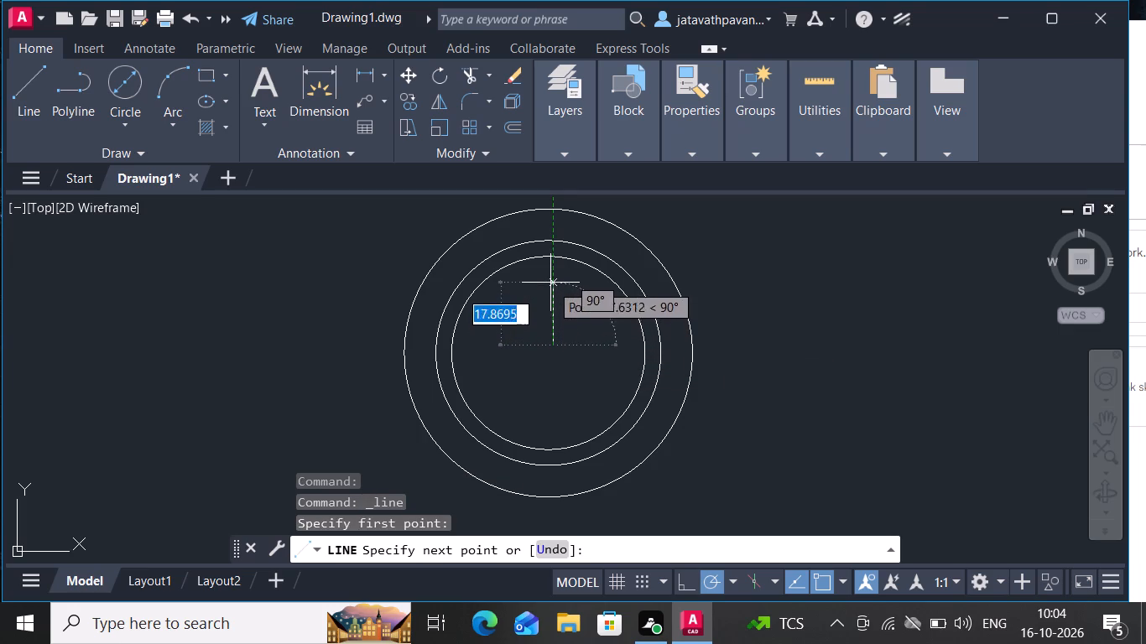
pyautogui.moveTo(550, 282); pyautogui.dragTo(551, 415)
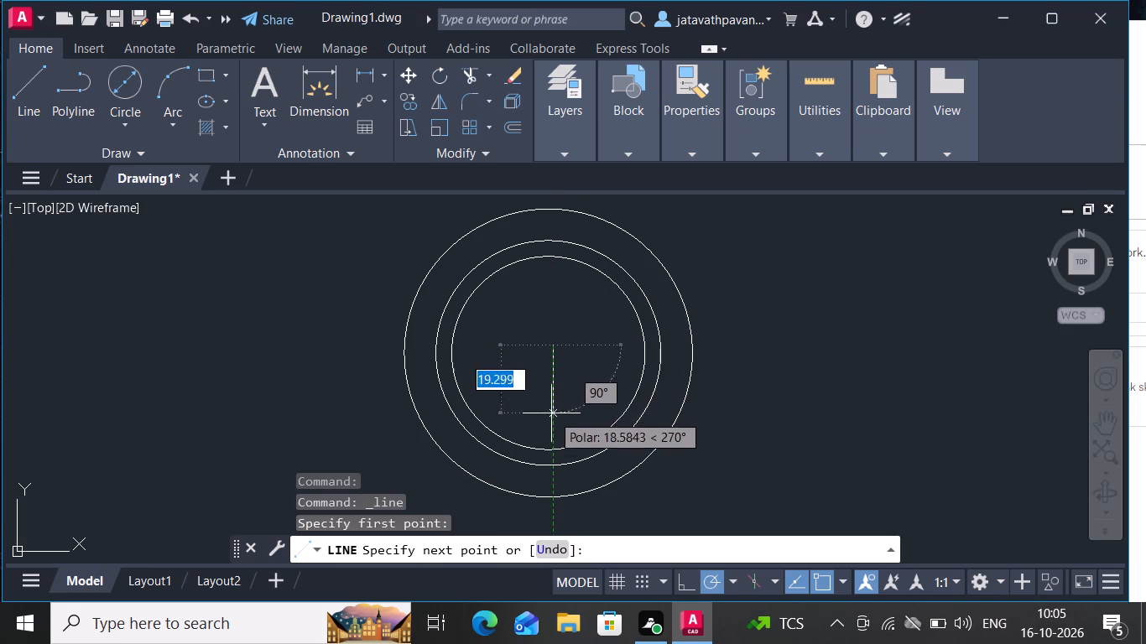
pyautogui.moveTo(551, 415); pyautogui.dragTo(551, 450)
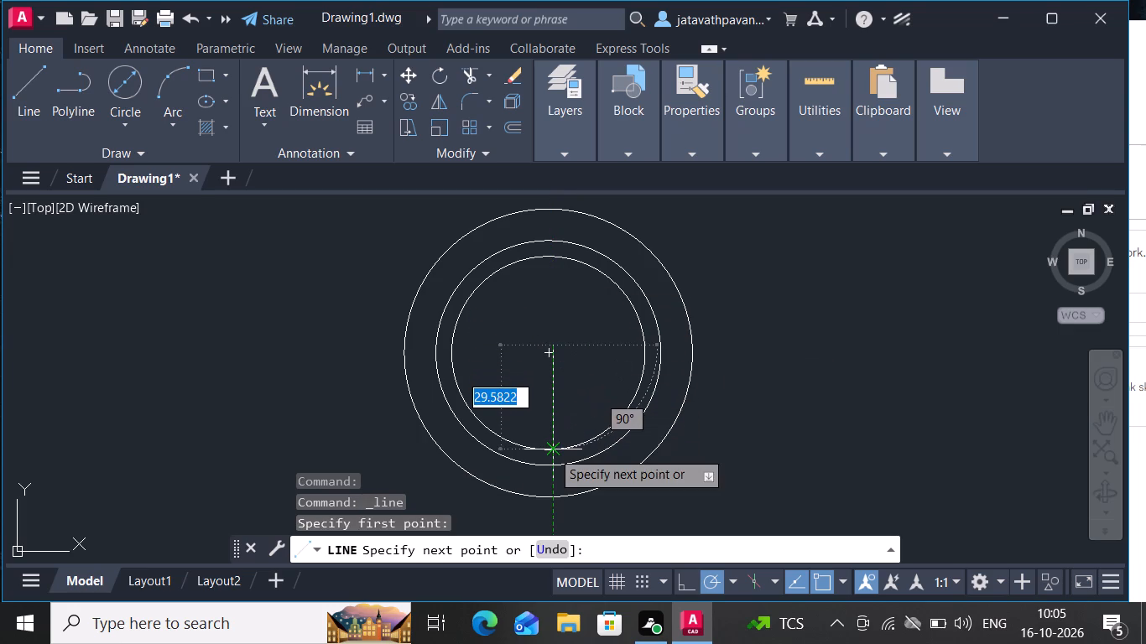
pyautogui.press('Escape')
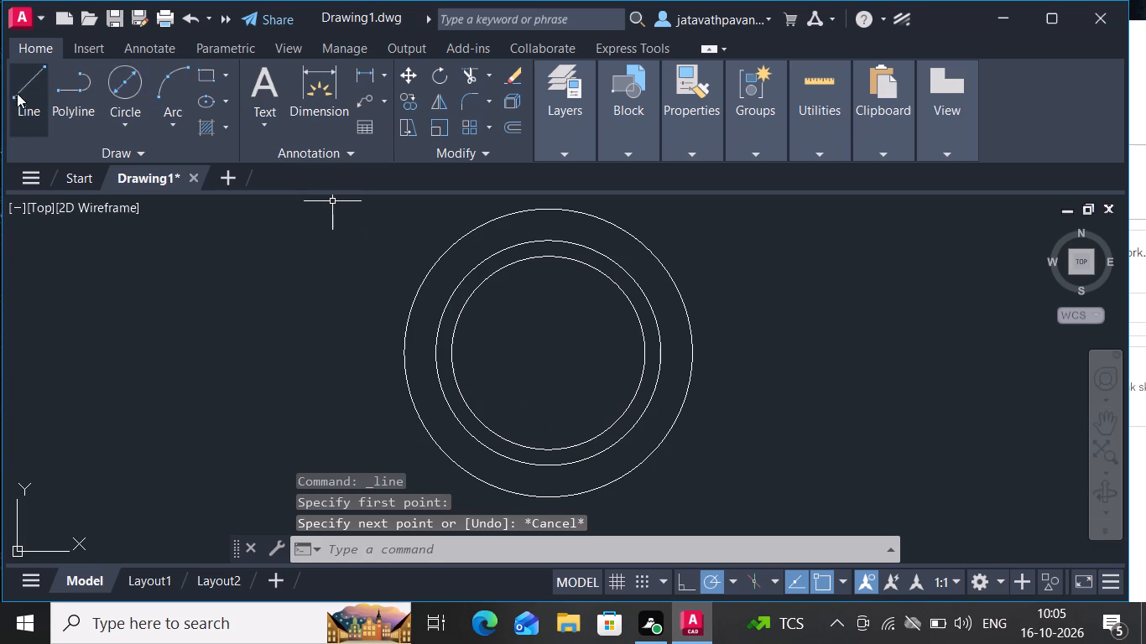
# Draw a vertical centre line from the top quadrant of the 82-diameter circle through the common centre to just below the circle.
pyautogui.click(21, 91)
pyautogui.moveTo(21, 91); pyautogui.dragTo(315, 209)
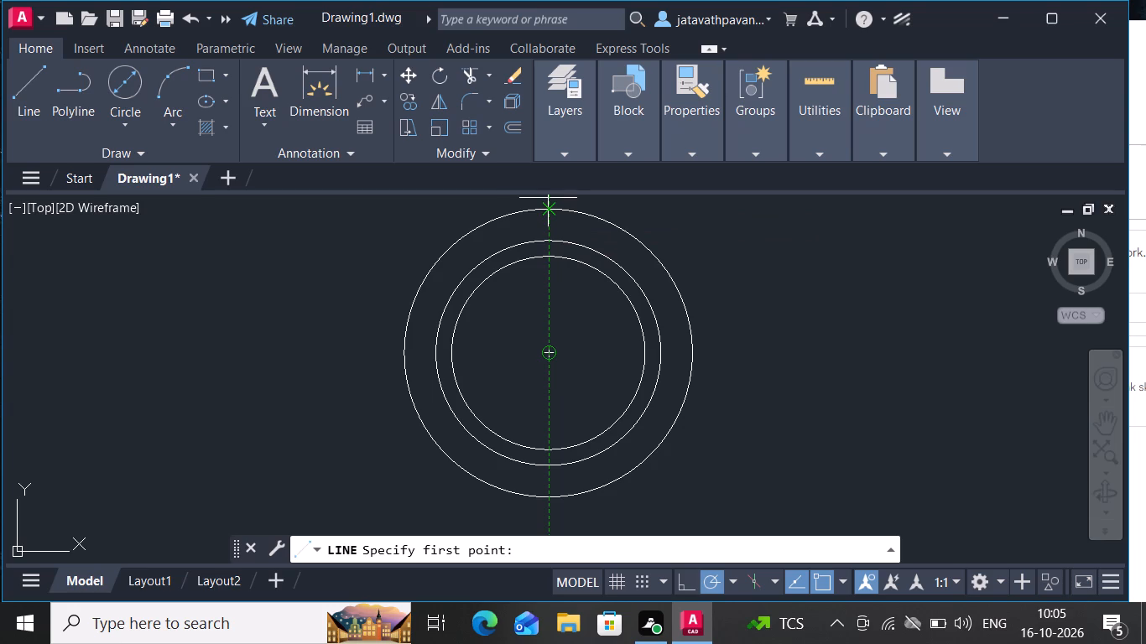
pyautogui.moveTo(548, 200); pyautogui.dragTo(537, 279)
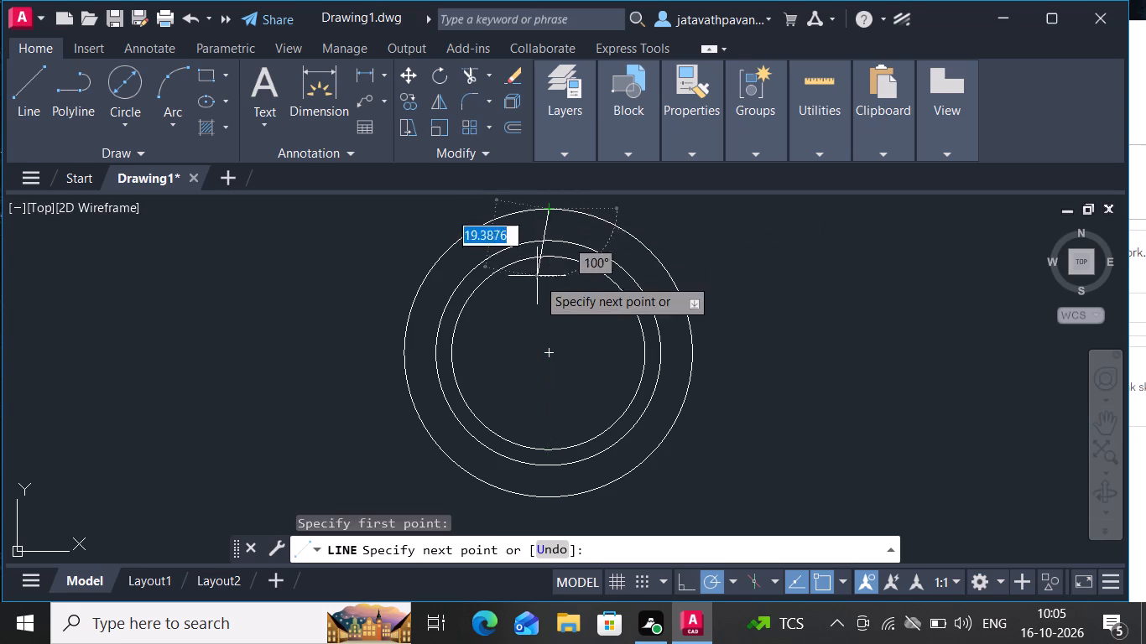
pyautogui.moveTo(537, 279); pyautogui.dragTo(550, 390)
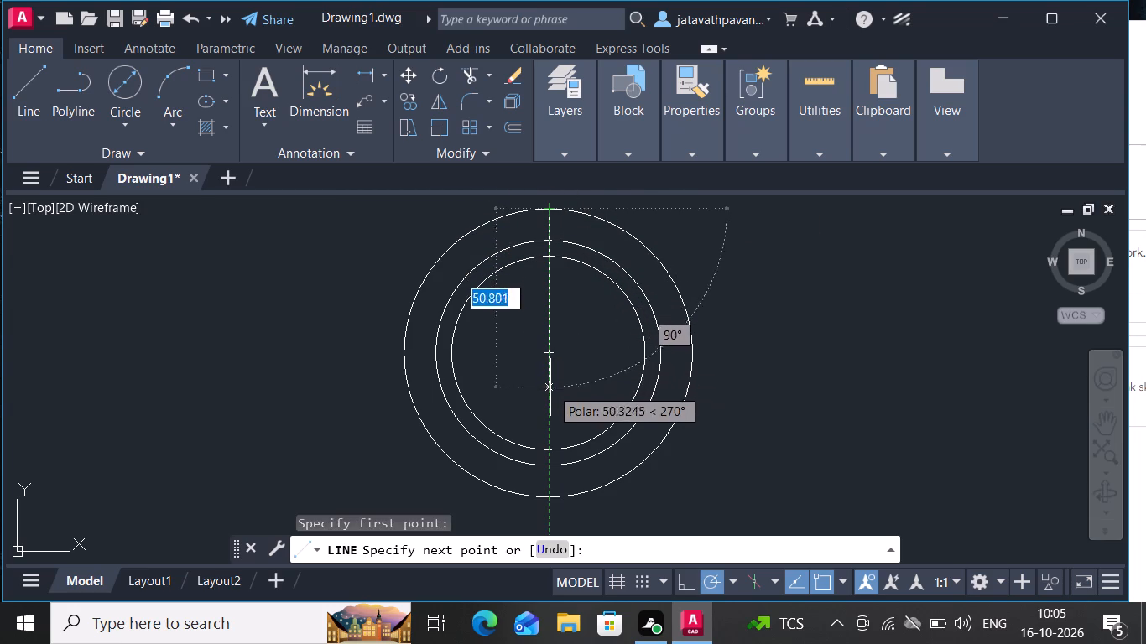
pyautogui.moveTo(550, 390); pyautogui.dragTo(555, 514)
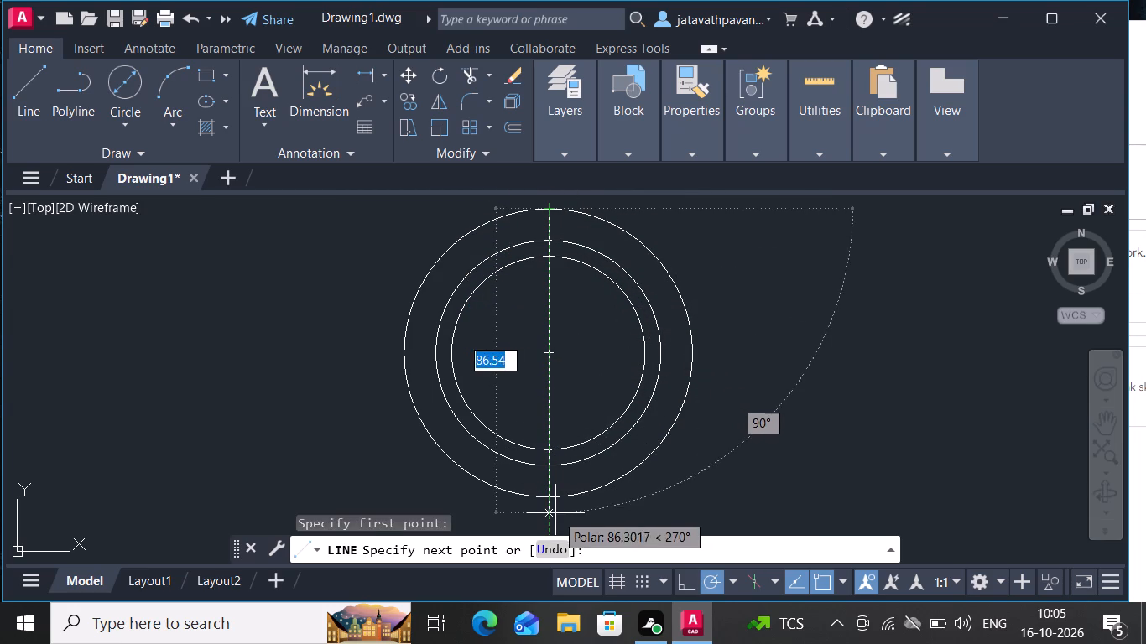
pyautogui.moveTo(555, 514); pyautogui.dragTo(556, 524)
pyautogui.click(556, 524)
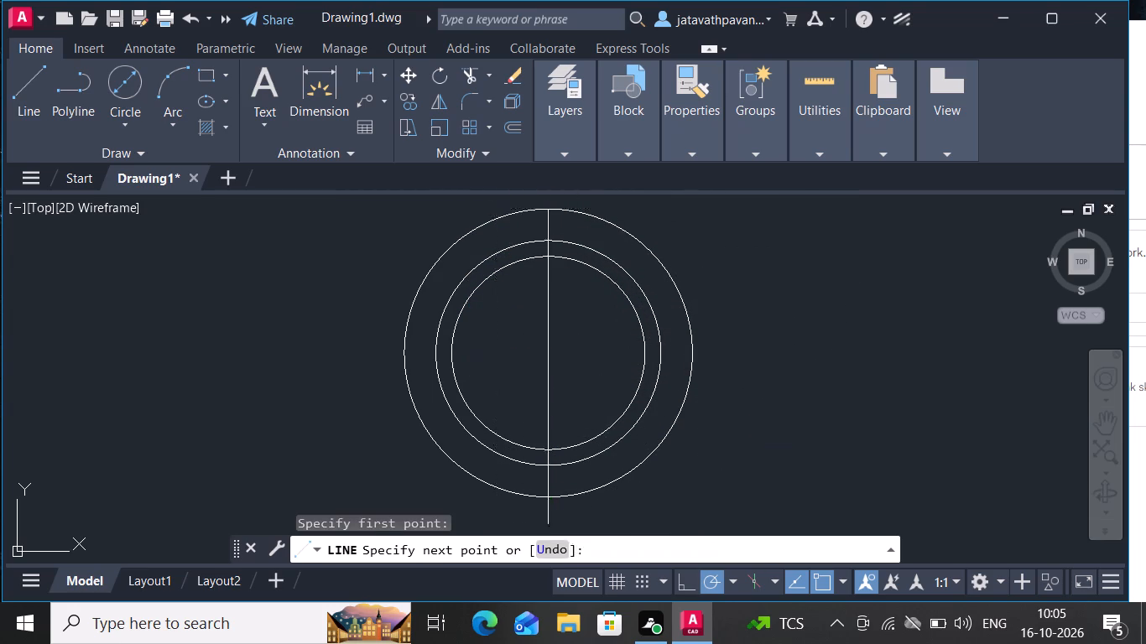
pyautogui.press('Escape')
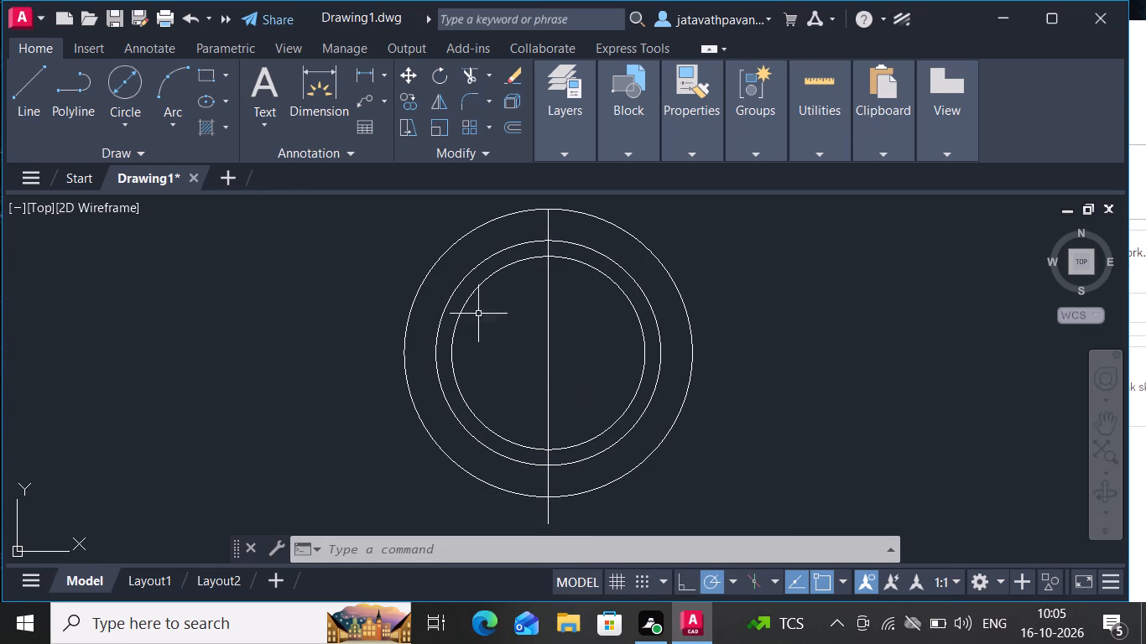
# Draw a horizontal centre line through the common centre, extending past both sides of the 82-diameter circle and farther on the right.
pyautogui.click(31, 77)
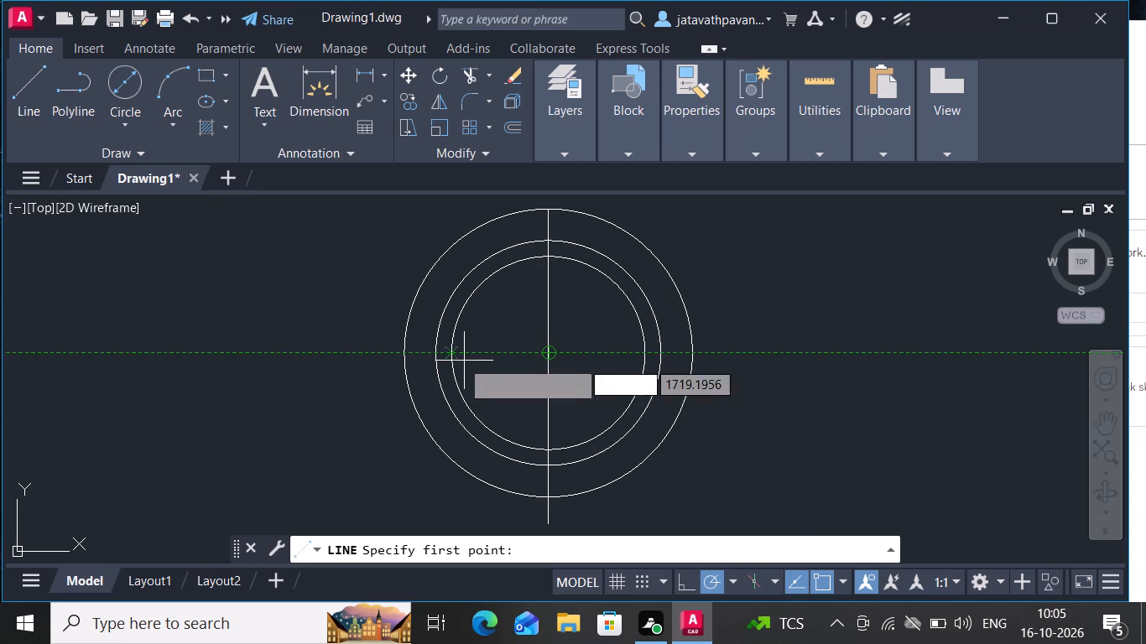
pyautogui.click(381, 363)
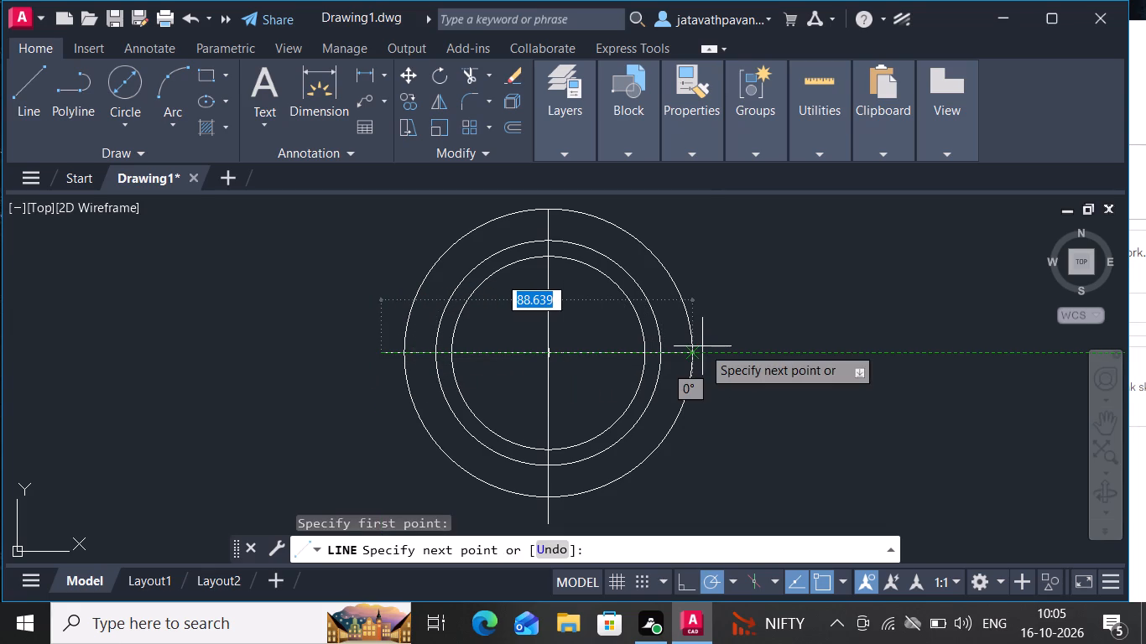
pyautogui.click(797, 345)
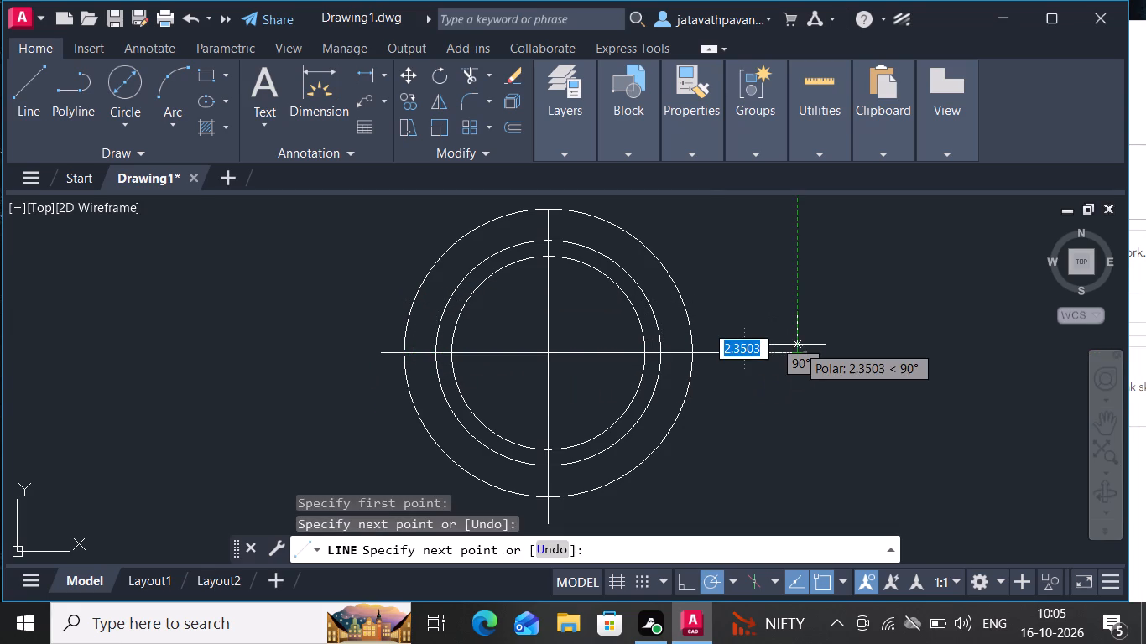
pyautogui.press('Escape')
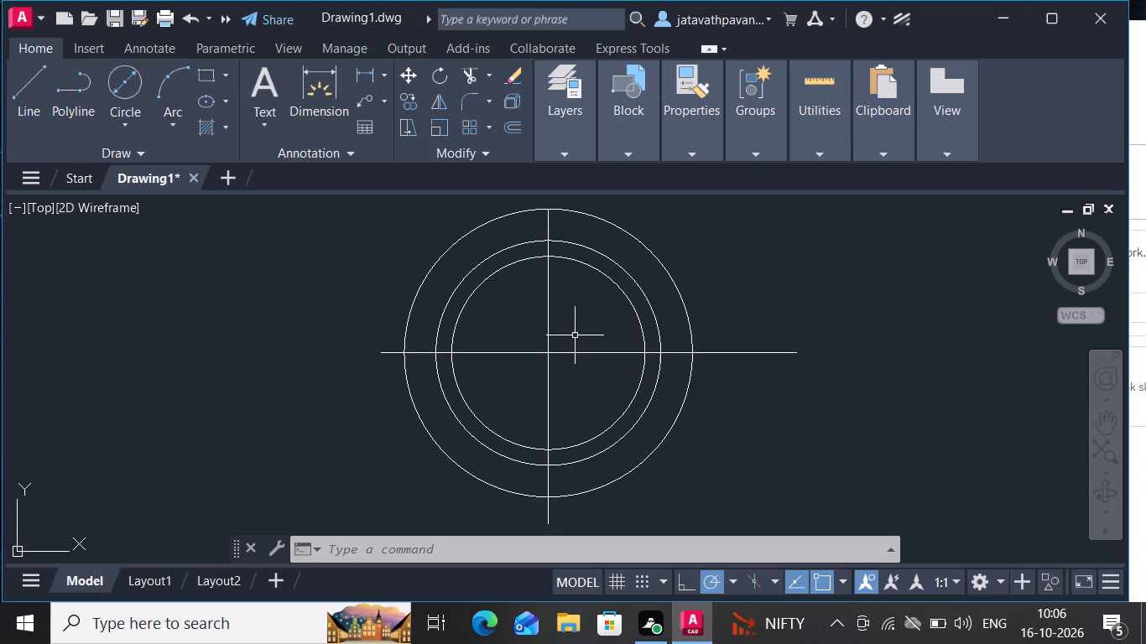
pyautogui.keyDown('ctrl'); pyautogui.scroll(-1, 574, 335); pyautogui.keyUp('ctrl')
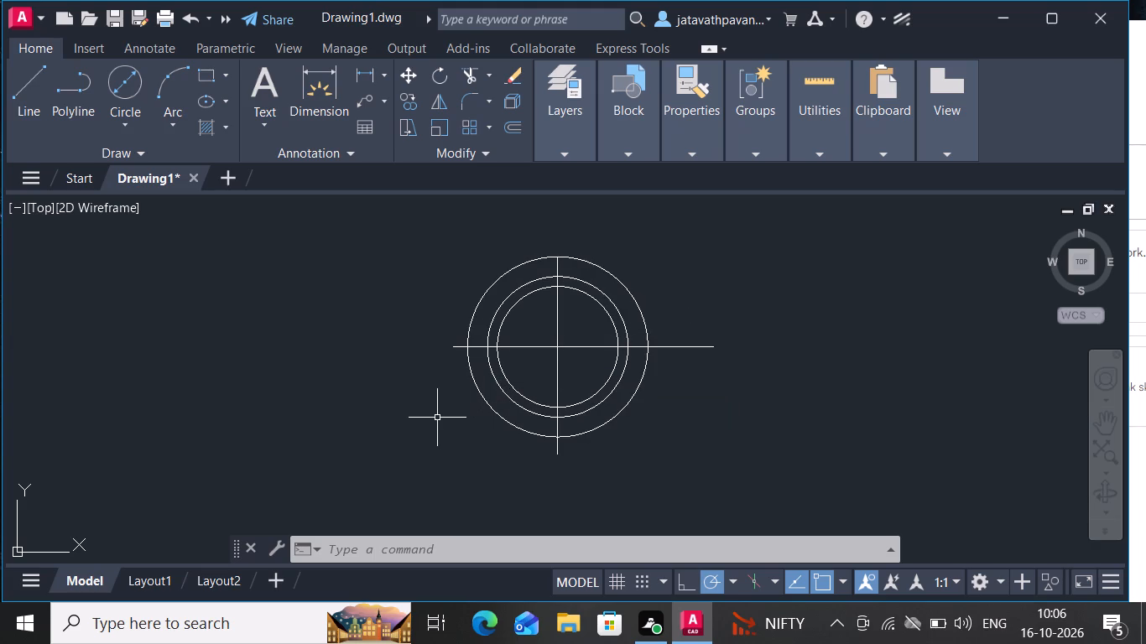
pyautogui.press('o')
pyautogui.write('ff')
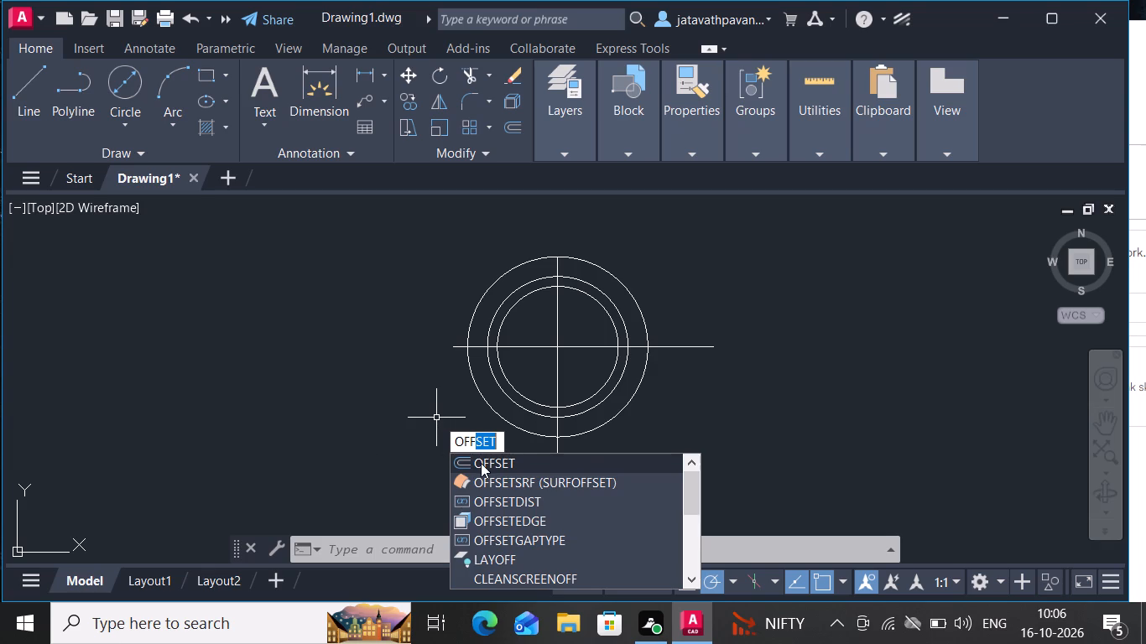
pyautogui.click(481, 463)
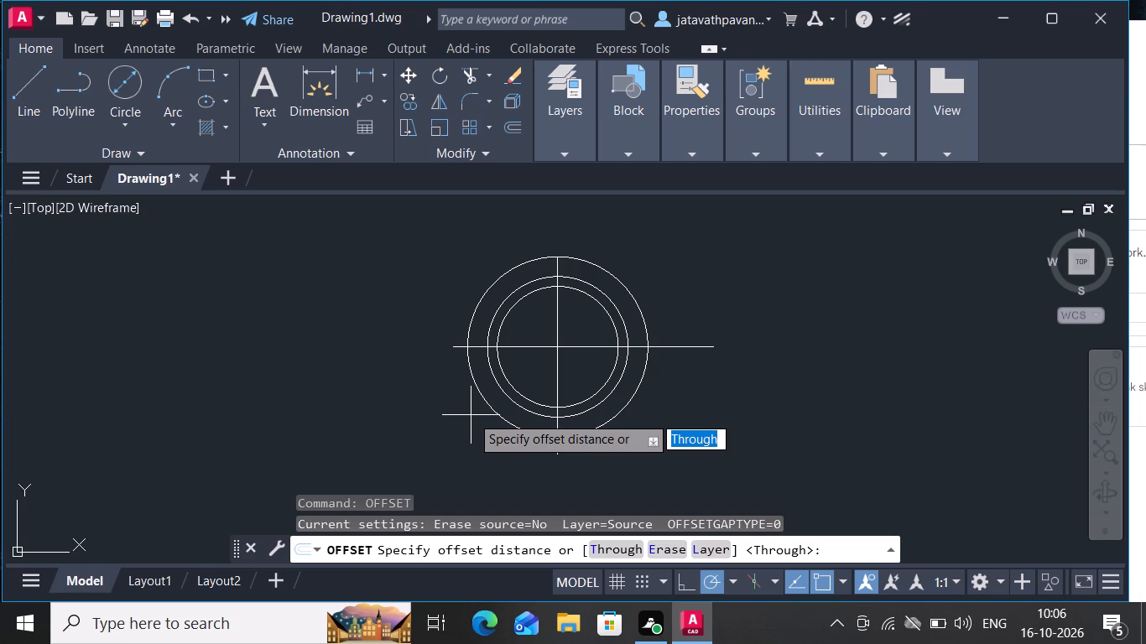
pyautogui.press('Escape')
# Trim the horizontal line's left-hand segments outside the 82 circle, between the 82 and 64 circles, and from the 55 circle to the vertical line.
pyautogui.write('tr')
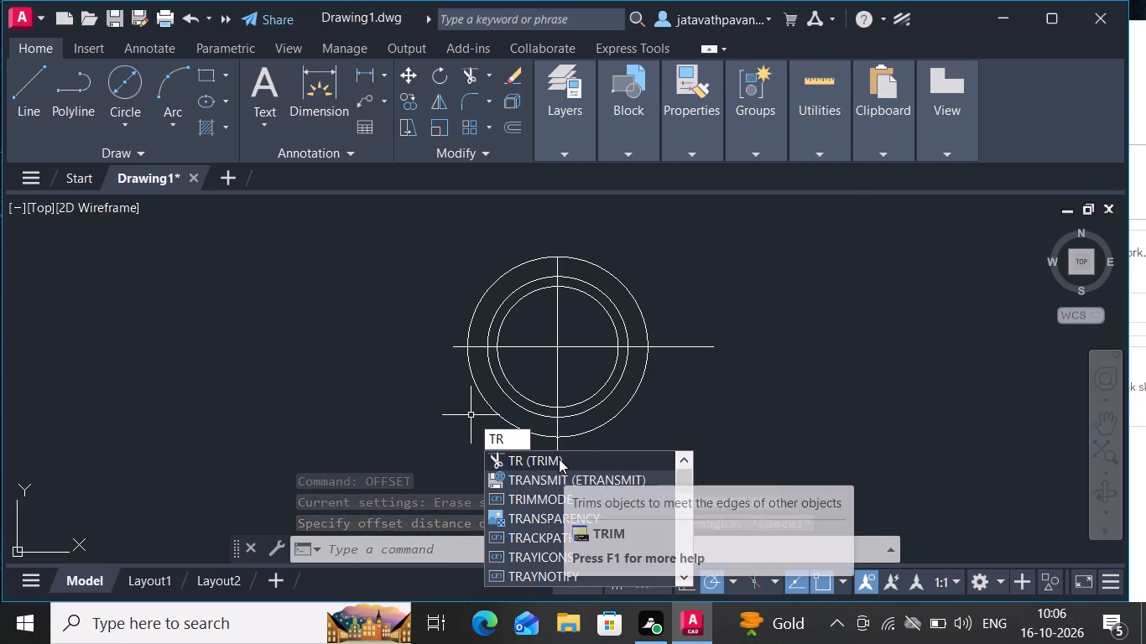
pyautogui.doubleClick(506, 455)
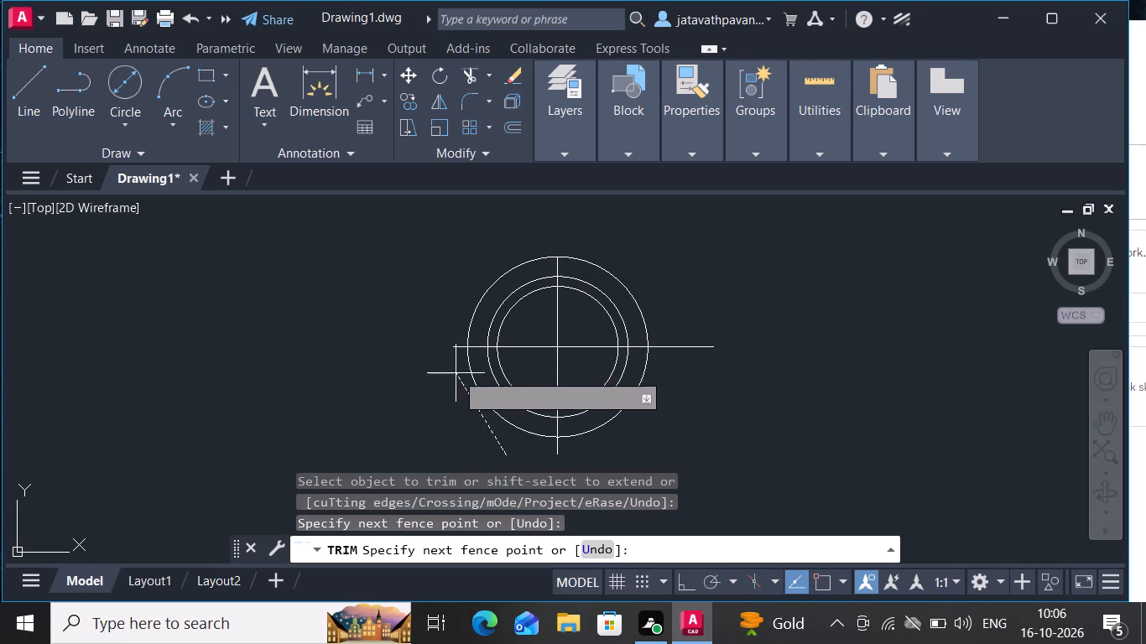
pyautogui.click(455, 387)
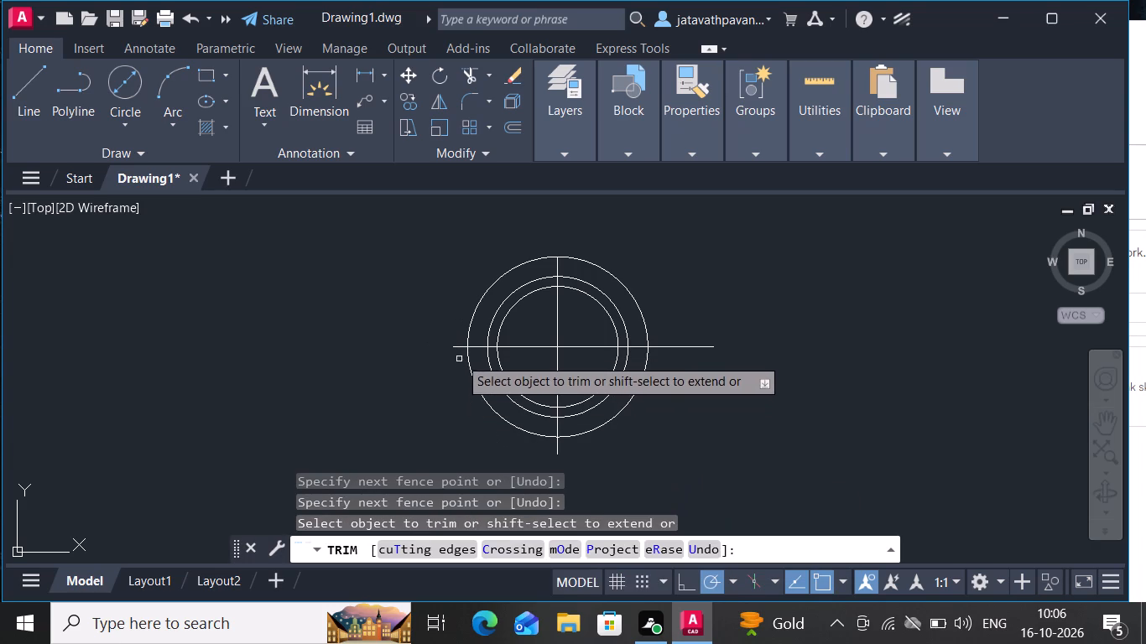
pyautogui.click(459, 346)
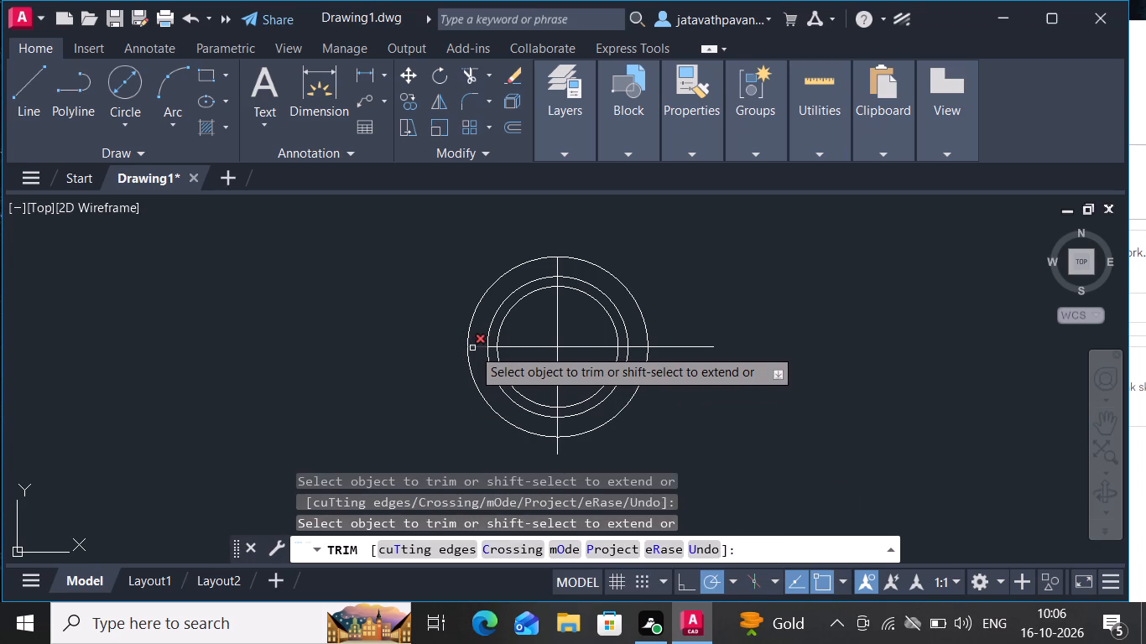
pyautogui.click(472, 348)
pyautogui.click(520, 350)
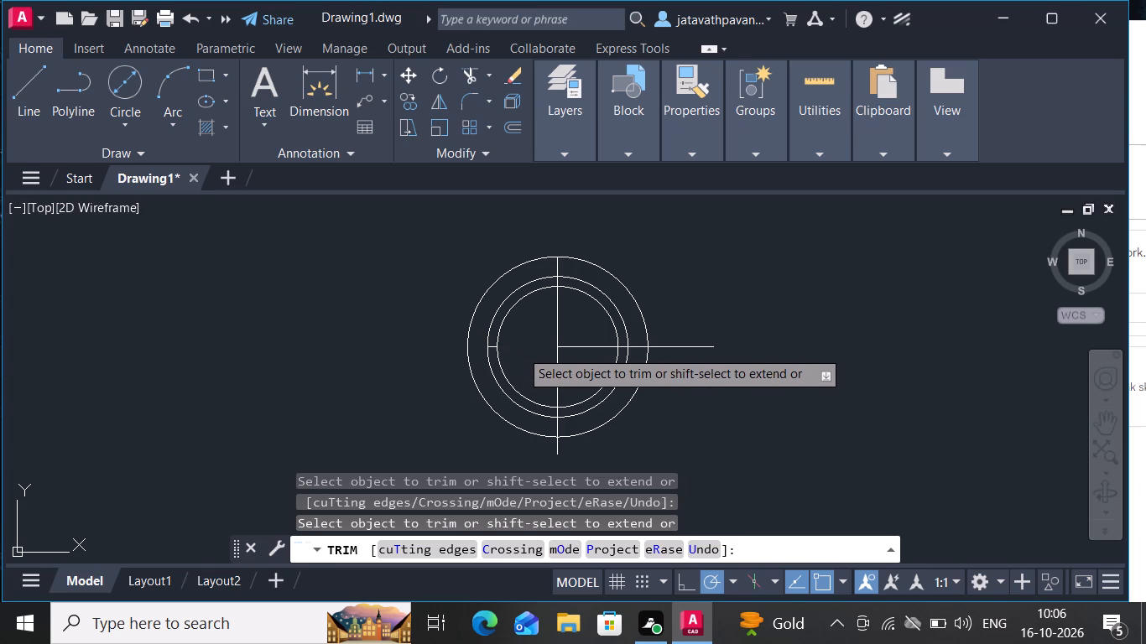
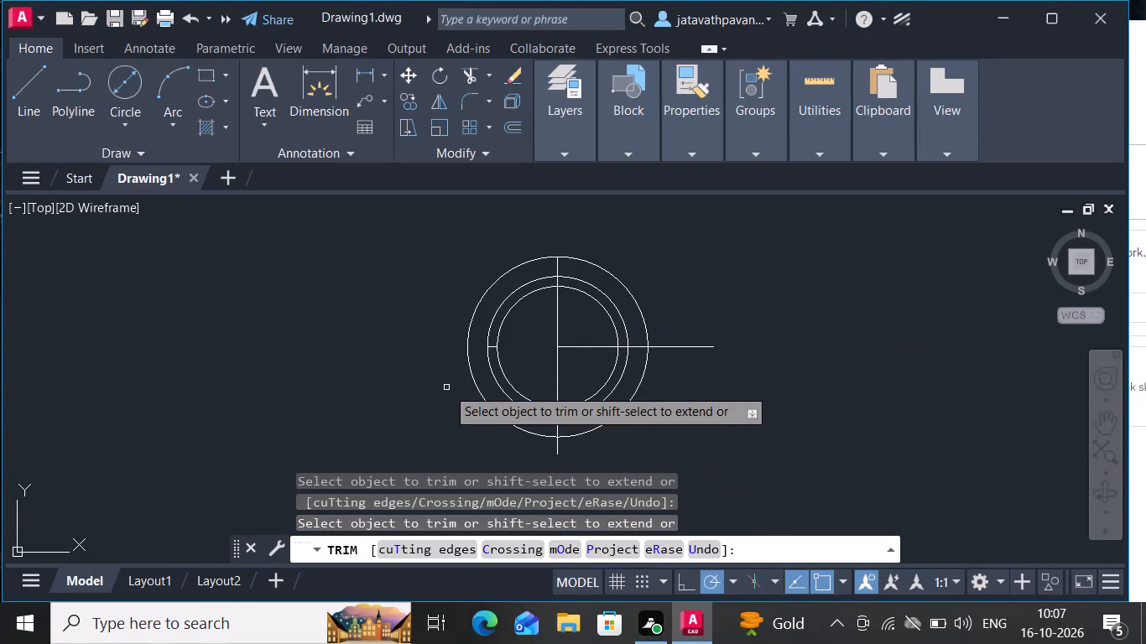
# Finish trimming the horizontal centre line.
pyautogui.press('Escape')
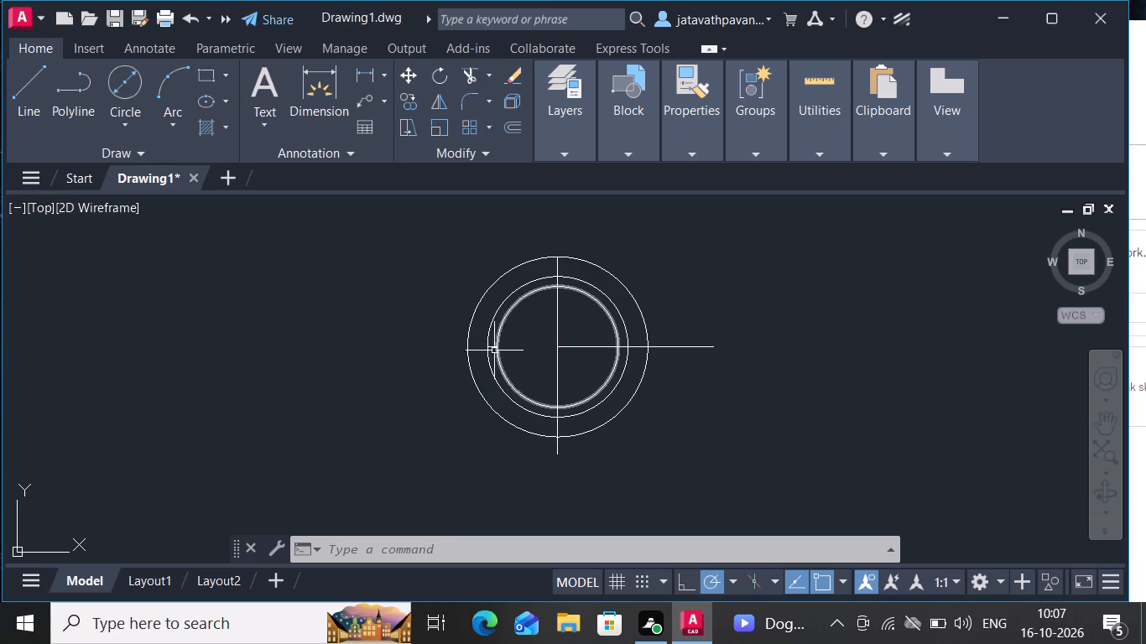
pyautogui.press('Escape')
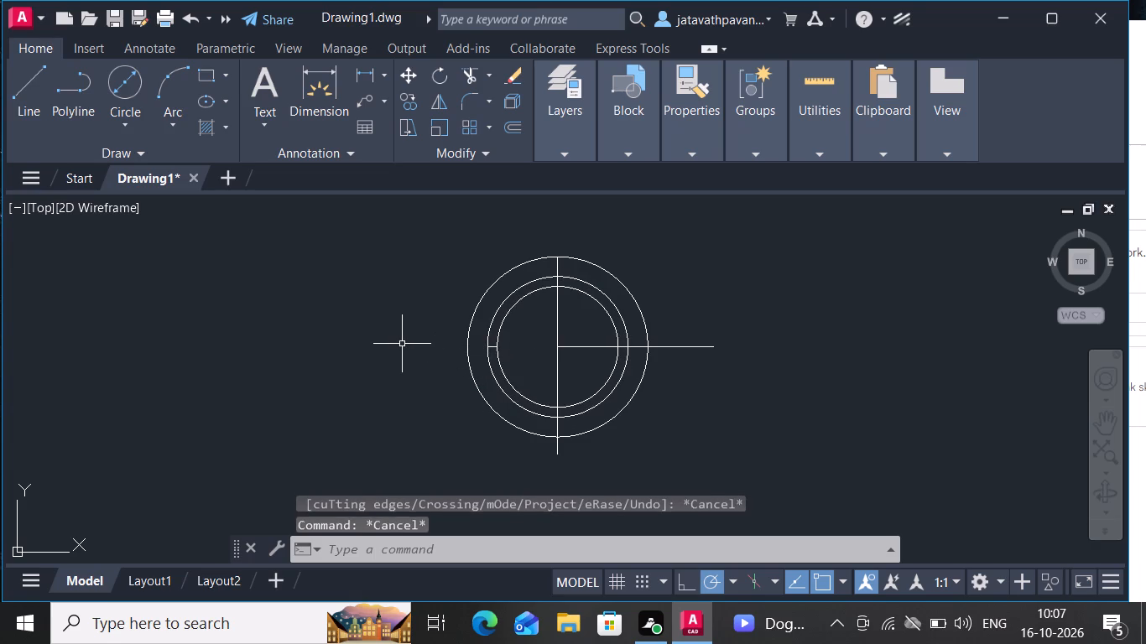
pyautogui.press('Escape')
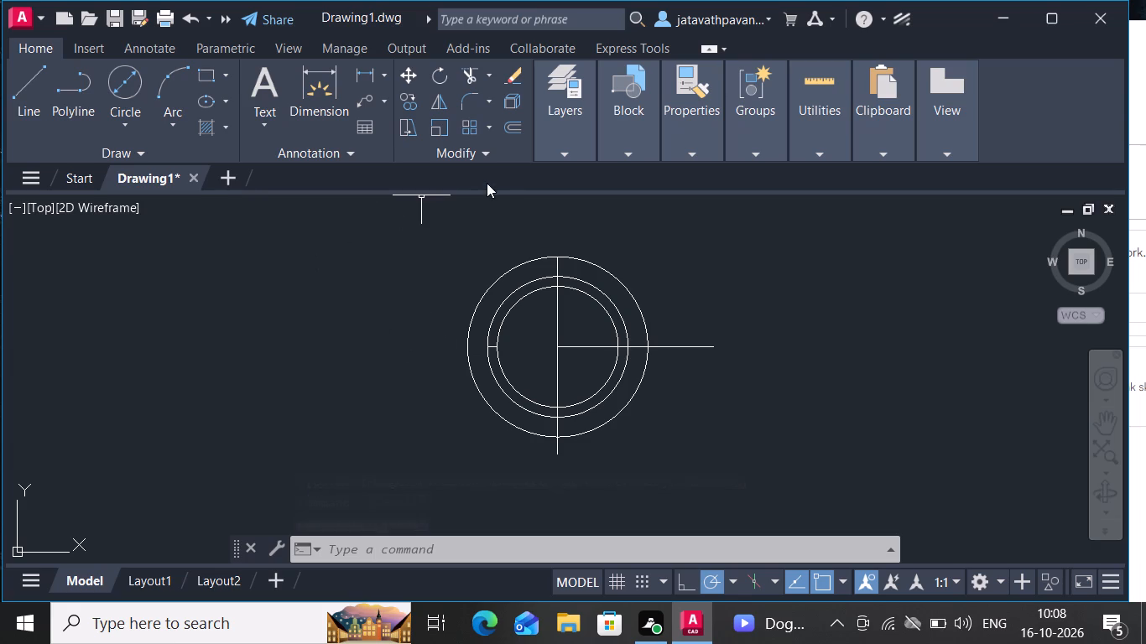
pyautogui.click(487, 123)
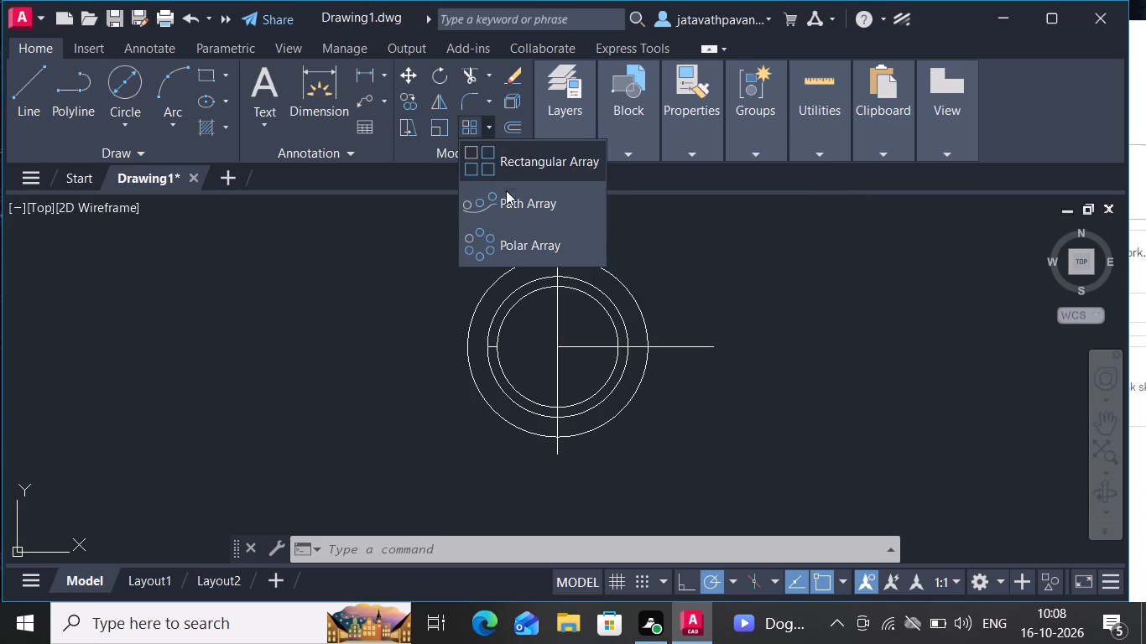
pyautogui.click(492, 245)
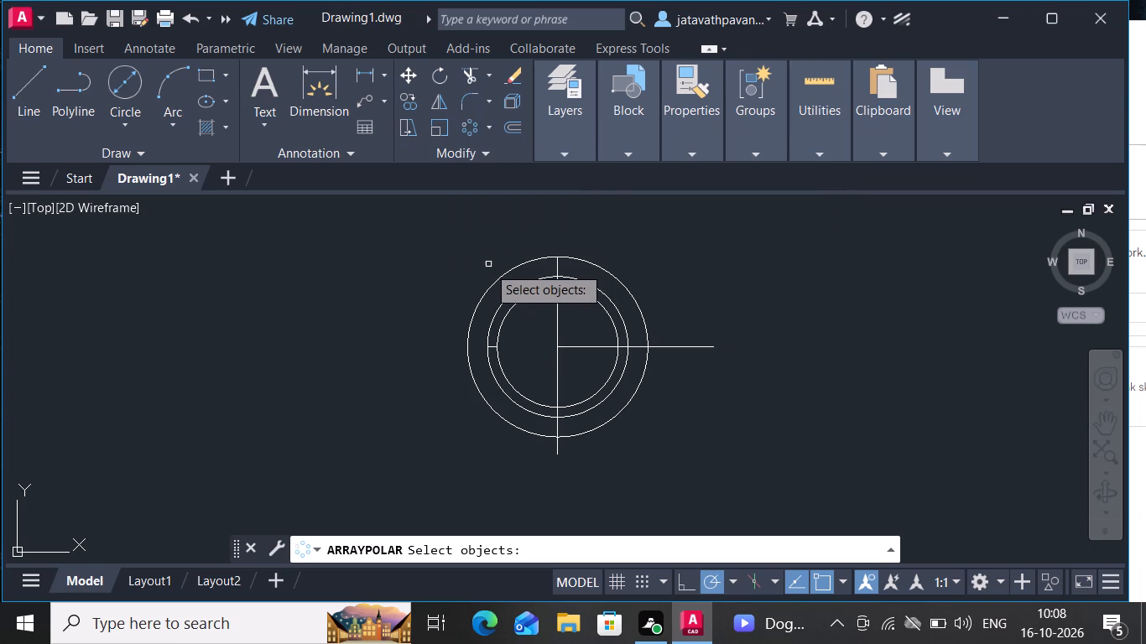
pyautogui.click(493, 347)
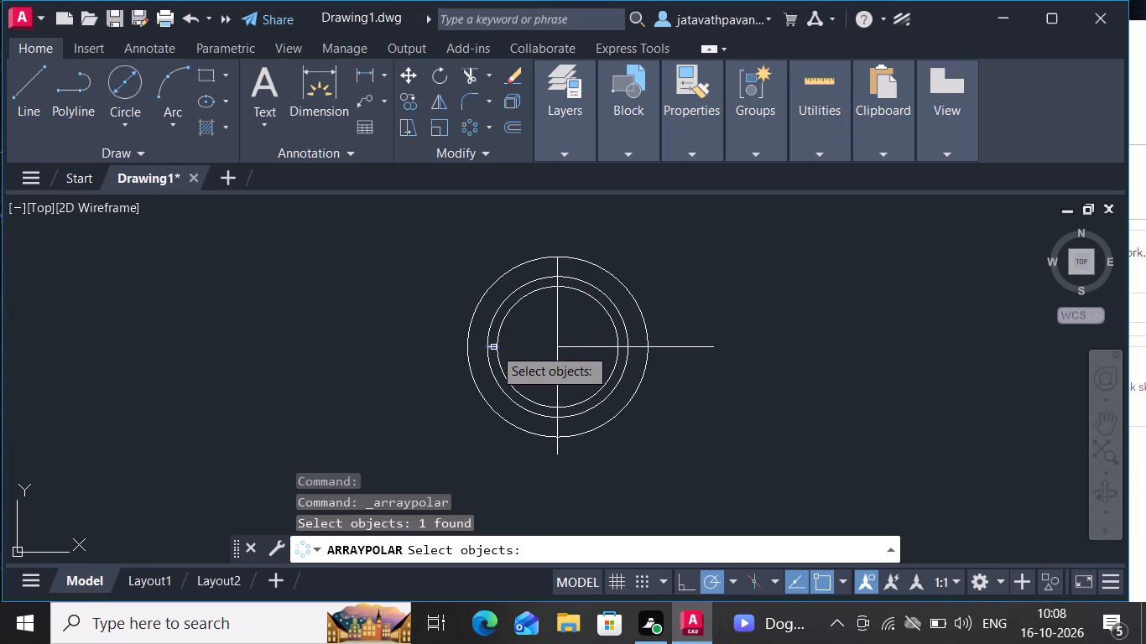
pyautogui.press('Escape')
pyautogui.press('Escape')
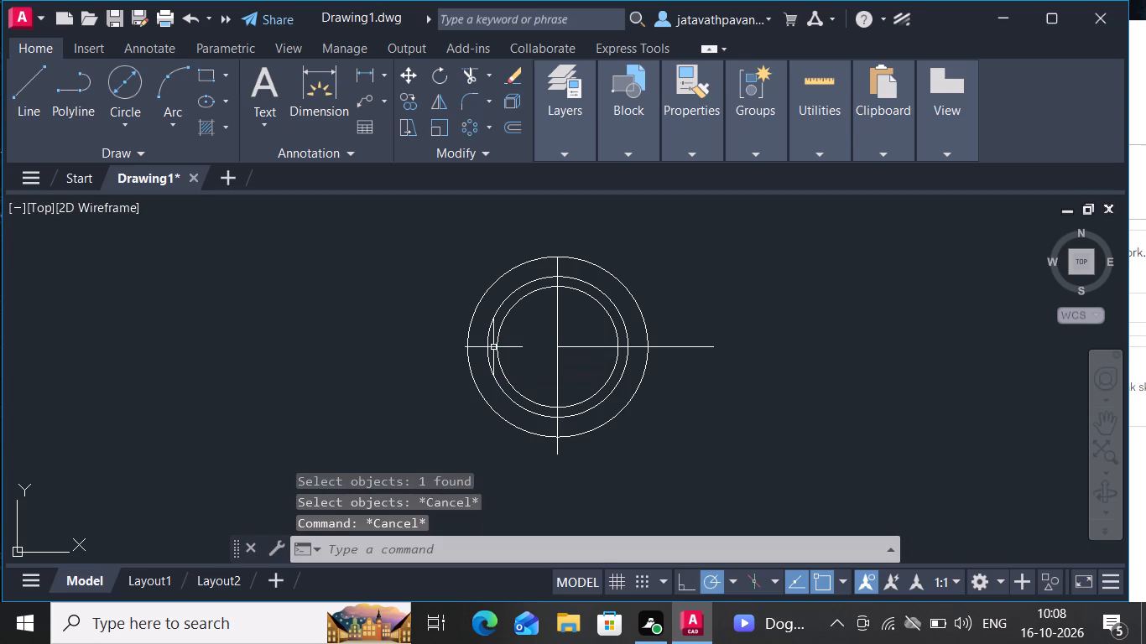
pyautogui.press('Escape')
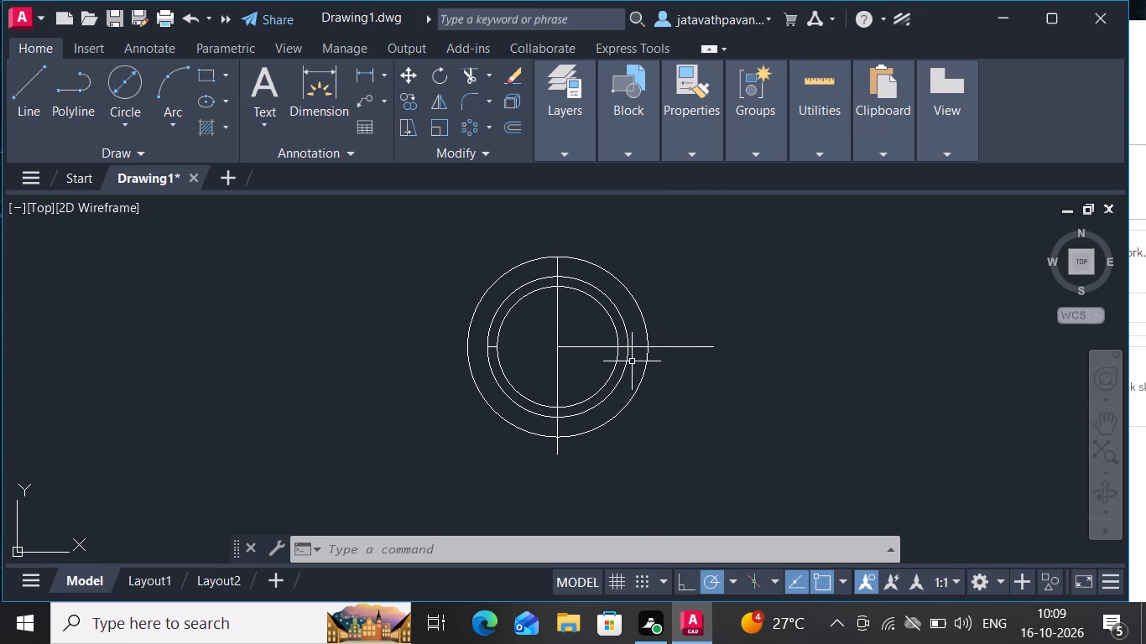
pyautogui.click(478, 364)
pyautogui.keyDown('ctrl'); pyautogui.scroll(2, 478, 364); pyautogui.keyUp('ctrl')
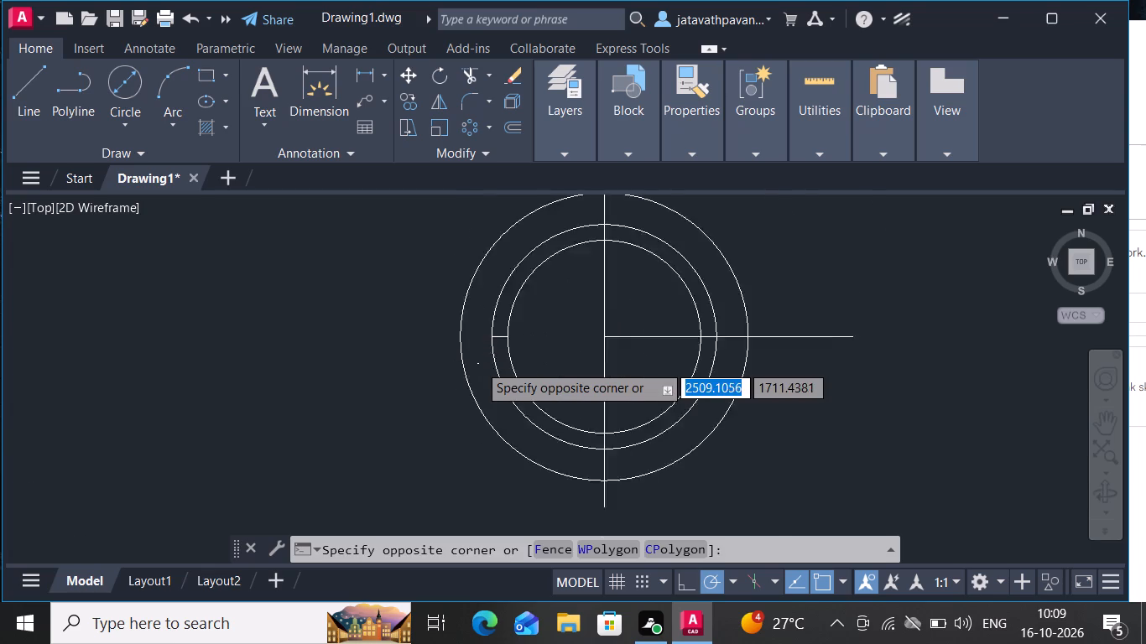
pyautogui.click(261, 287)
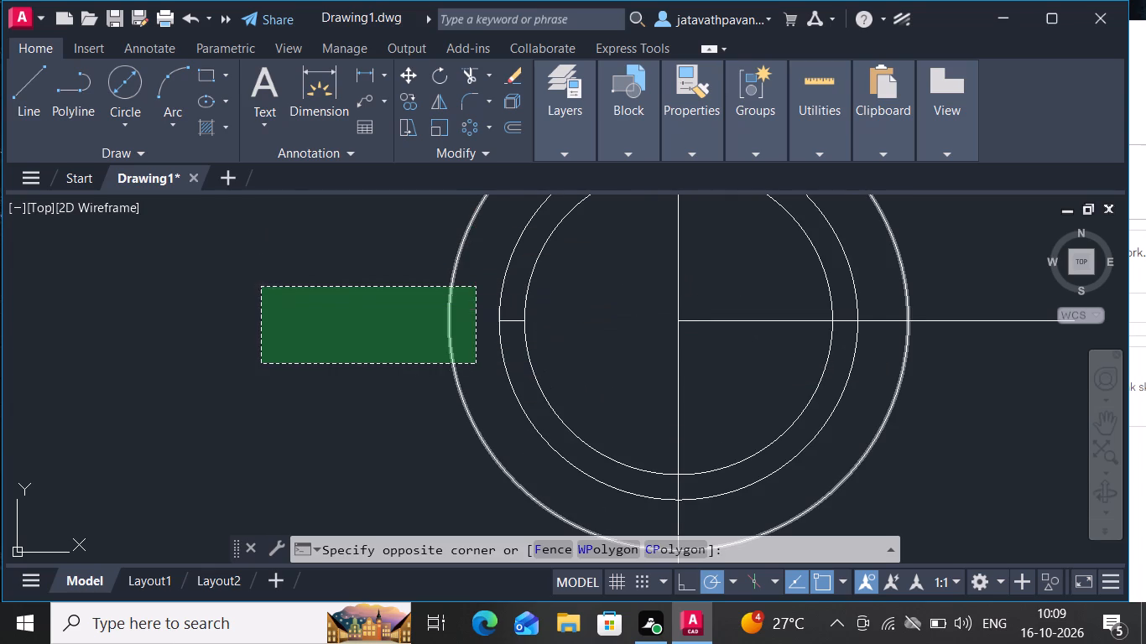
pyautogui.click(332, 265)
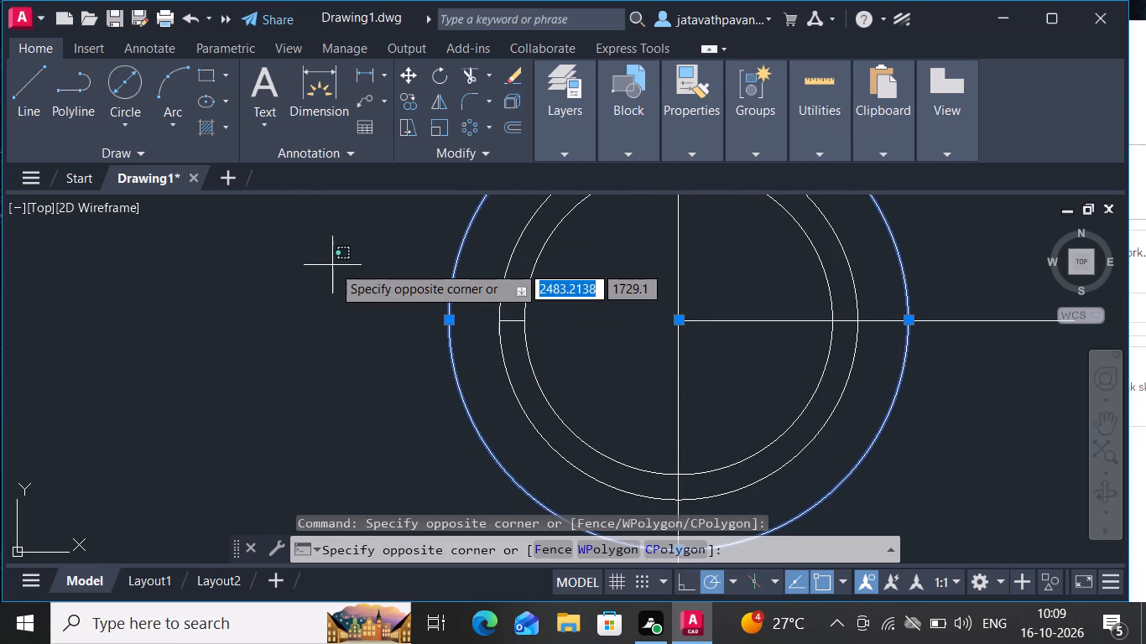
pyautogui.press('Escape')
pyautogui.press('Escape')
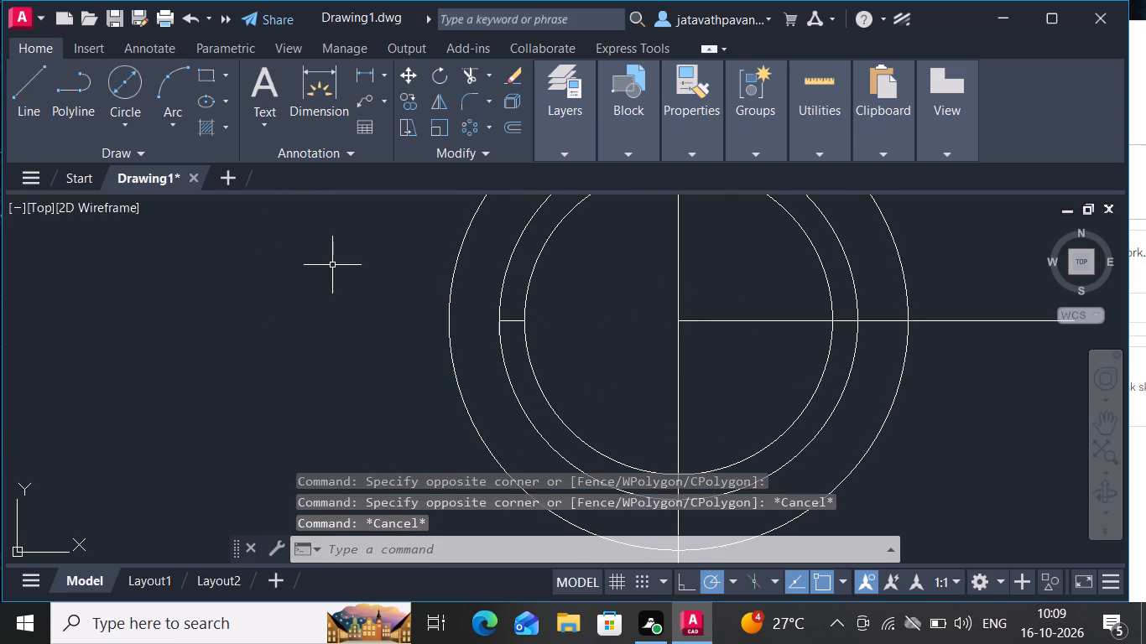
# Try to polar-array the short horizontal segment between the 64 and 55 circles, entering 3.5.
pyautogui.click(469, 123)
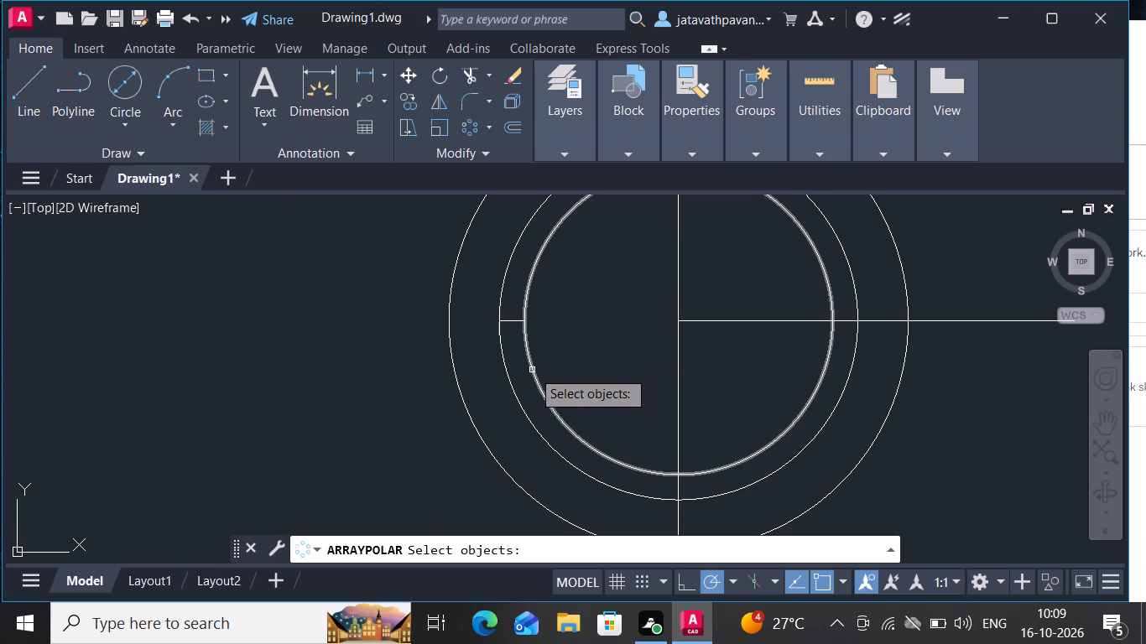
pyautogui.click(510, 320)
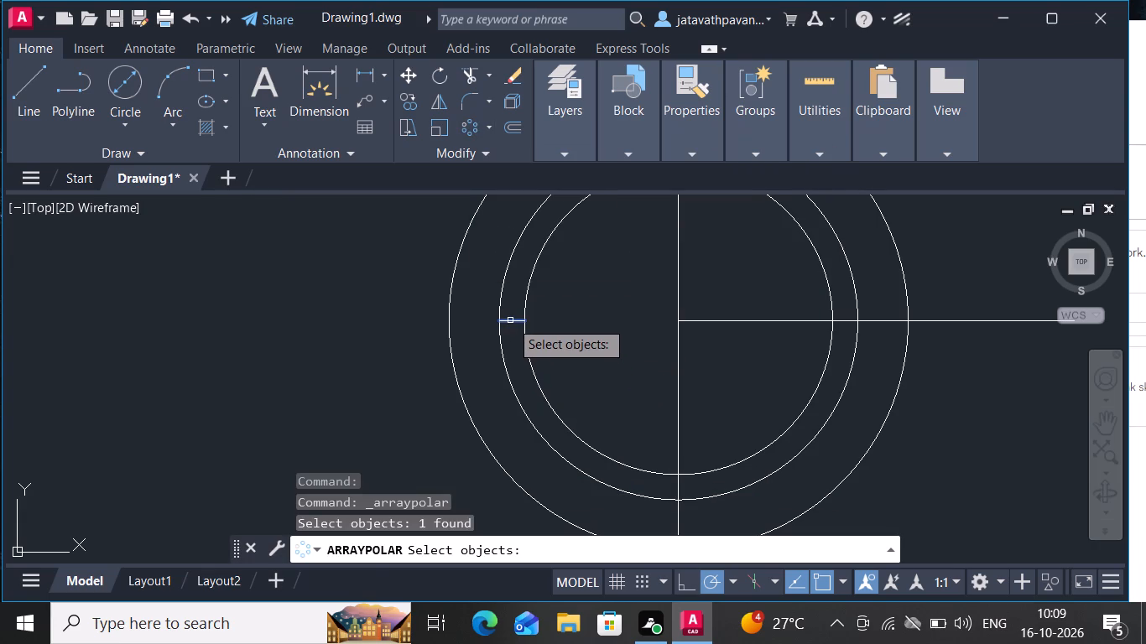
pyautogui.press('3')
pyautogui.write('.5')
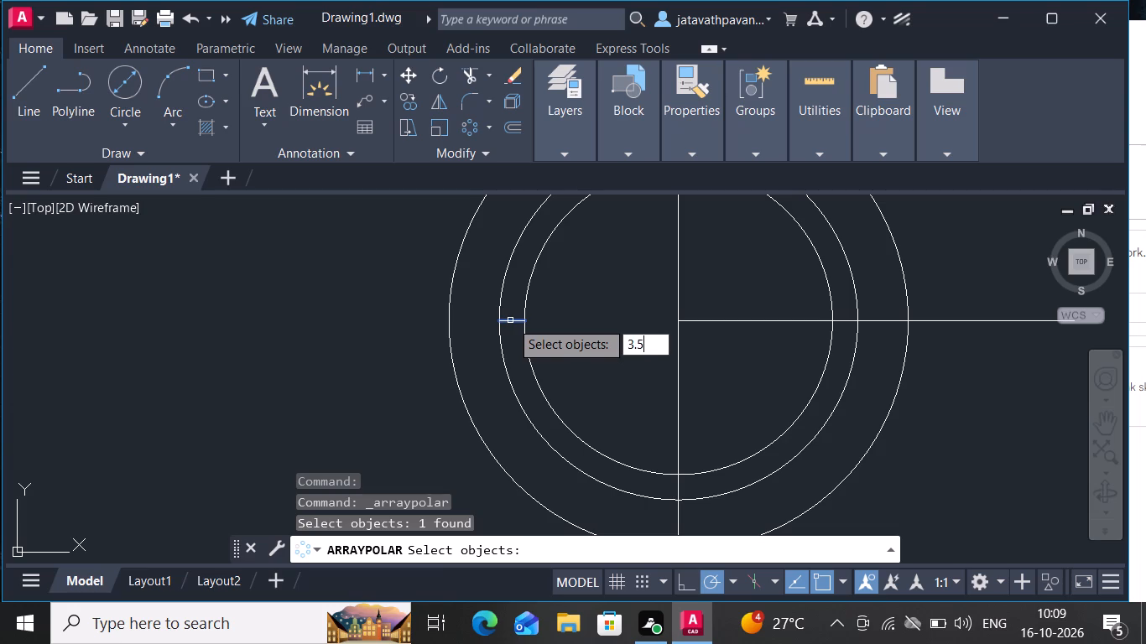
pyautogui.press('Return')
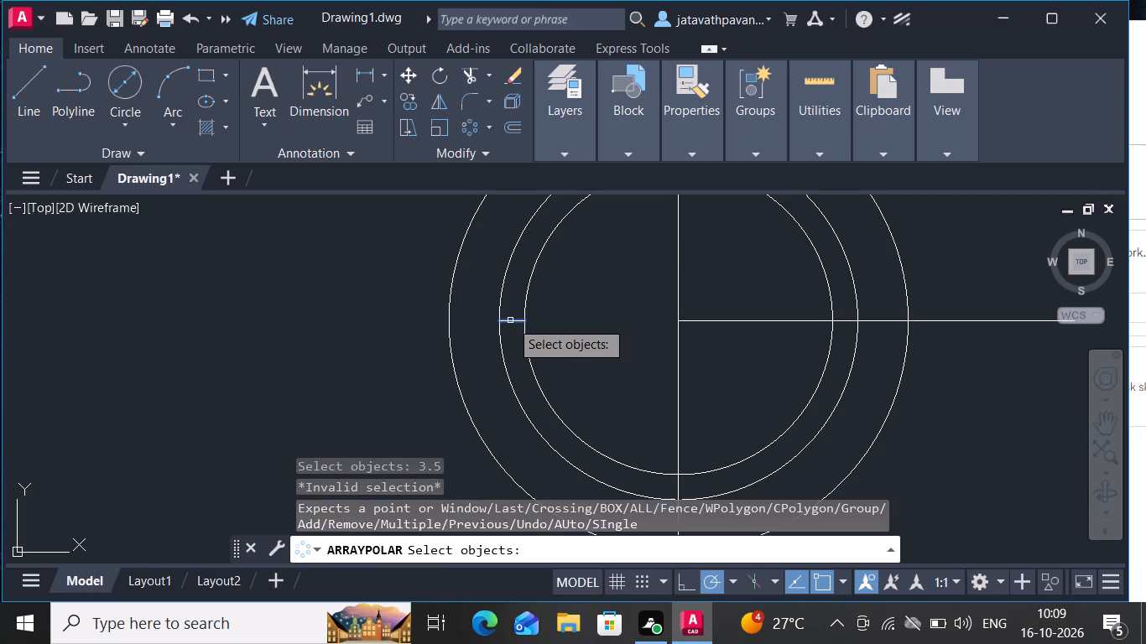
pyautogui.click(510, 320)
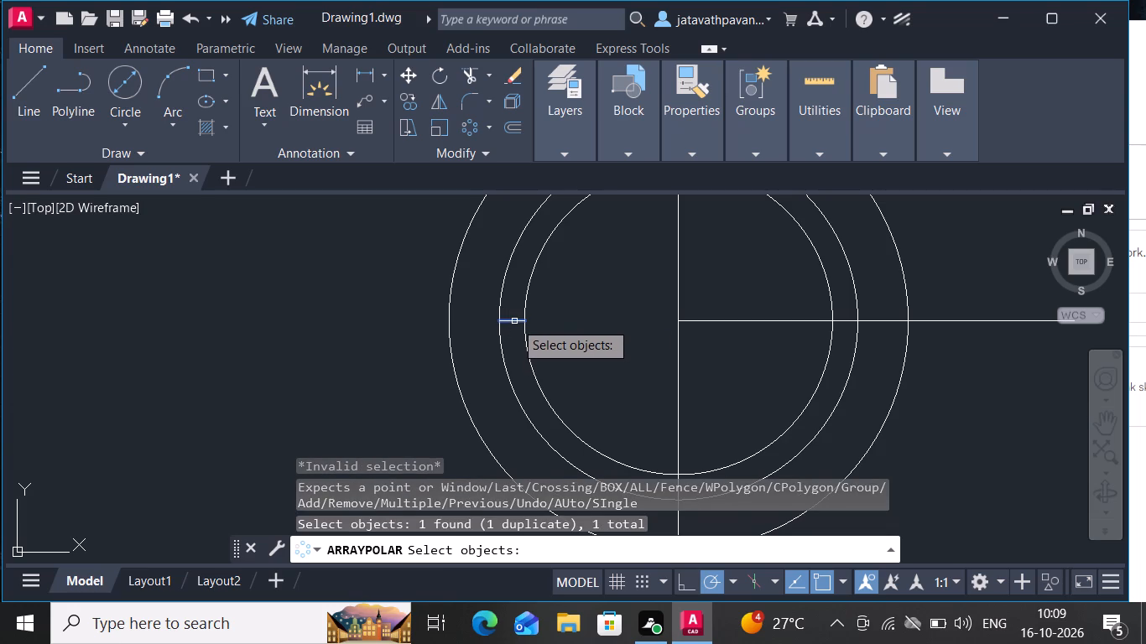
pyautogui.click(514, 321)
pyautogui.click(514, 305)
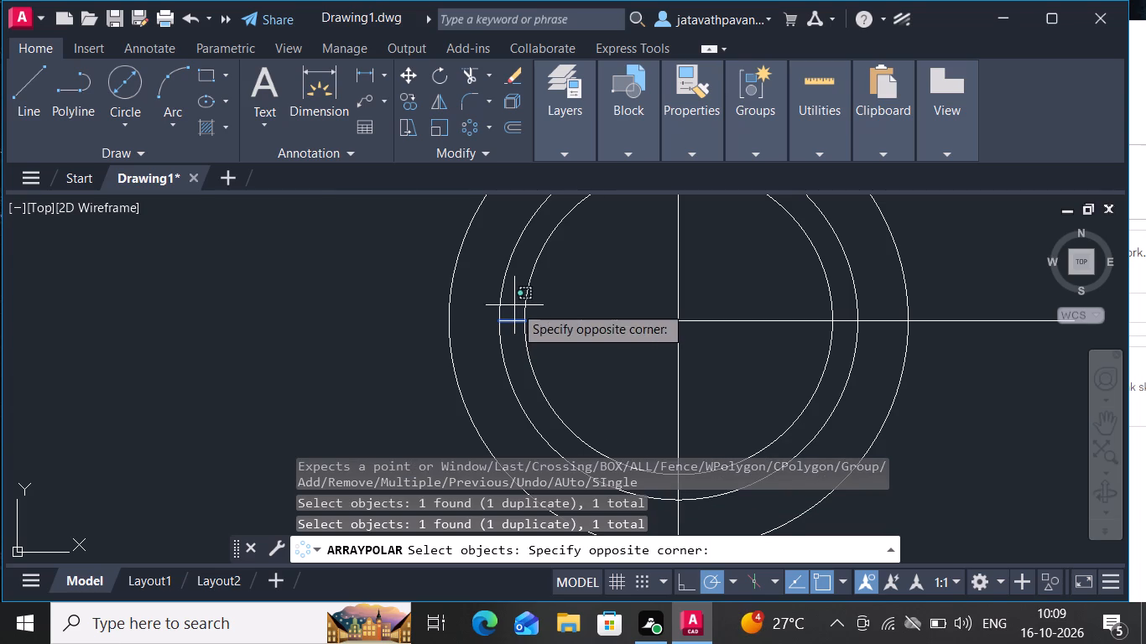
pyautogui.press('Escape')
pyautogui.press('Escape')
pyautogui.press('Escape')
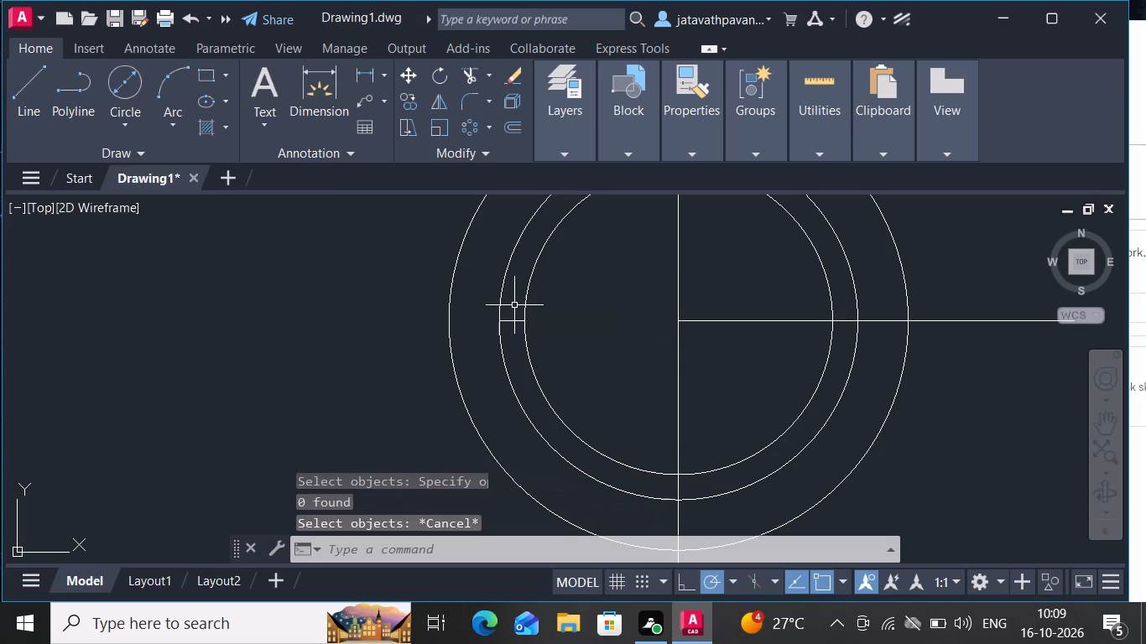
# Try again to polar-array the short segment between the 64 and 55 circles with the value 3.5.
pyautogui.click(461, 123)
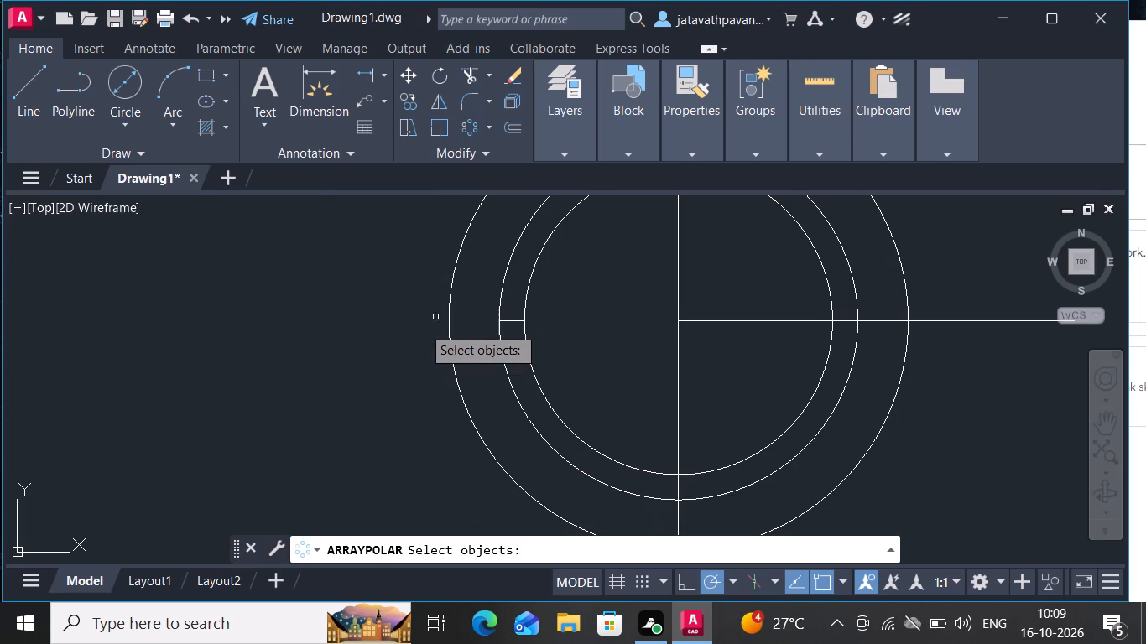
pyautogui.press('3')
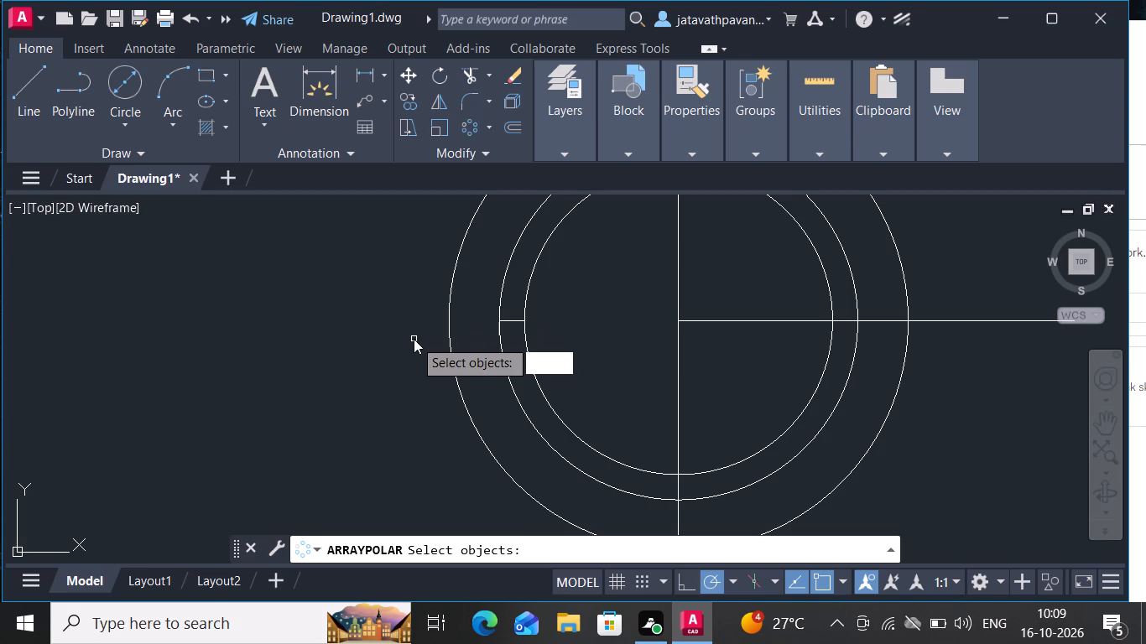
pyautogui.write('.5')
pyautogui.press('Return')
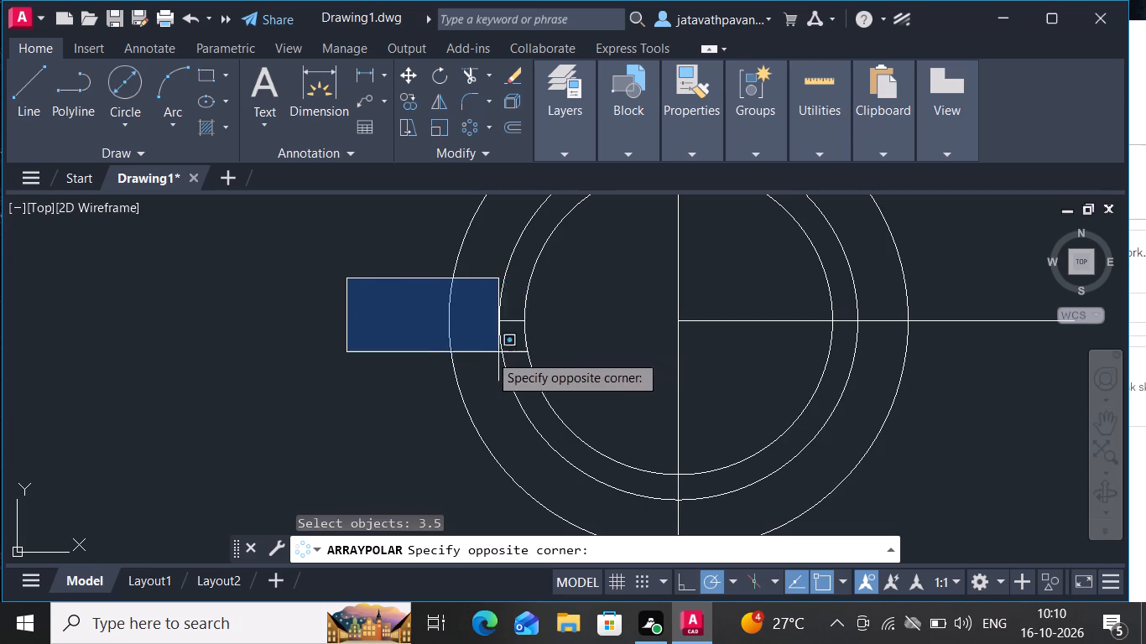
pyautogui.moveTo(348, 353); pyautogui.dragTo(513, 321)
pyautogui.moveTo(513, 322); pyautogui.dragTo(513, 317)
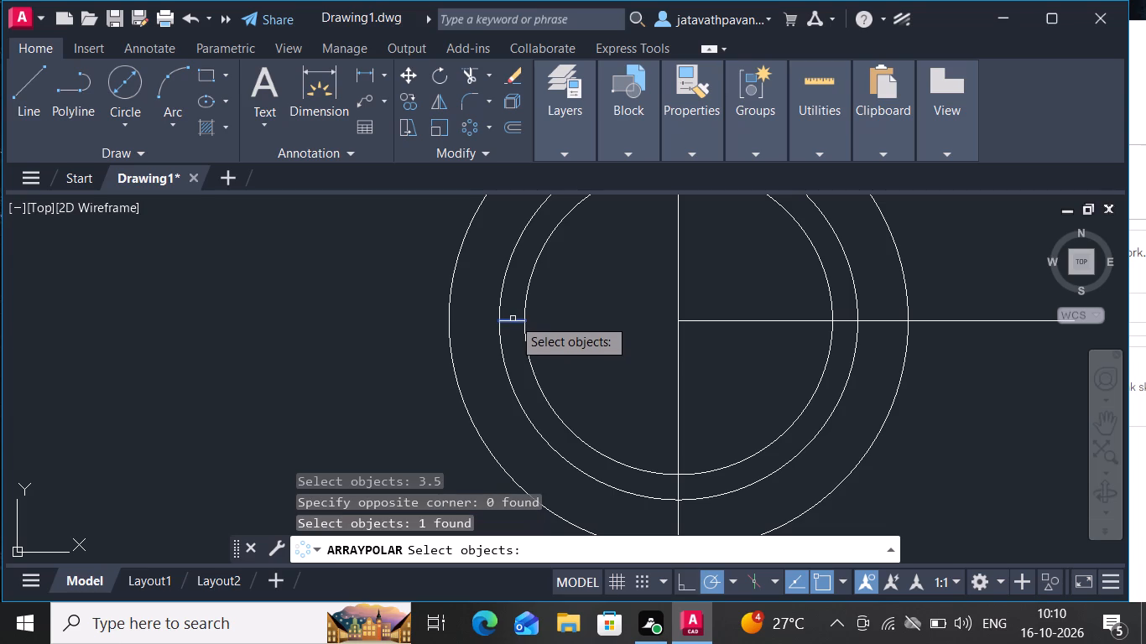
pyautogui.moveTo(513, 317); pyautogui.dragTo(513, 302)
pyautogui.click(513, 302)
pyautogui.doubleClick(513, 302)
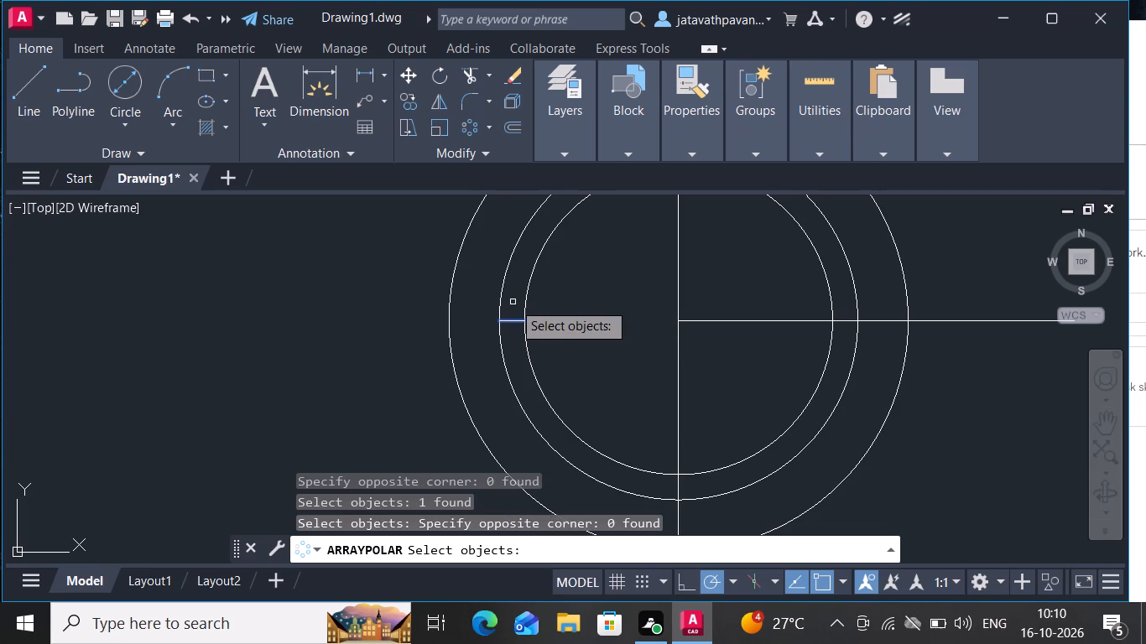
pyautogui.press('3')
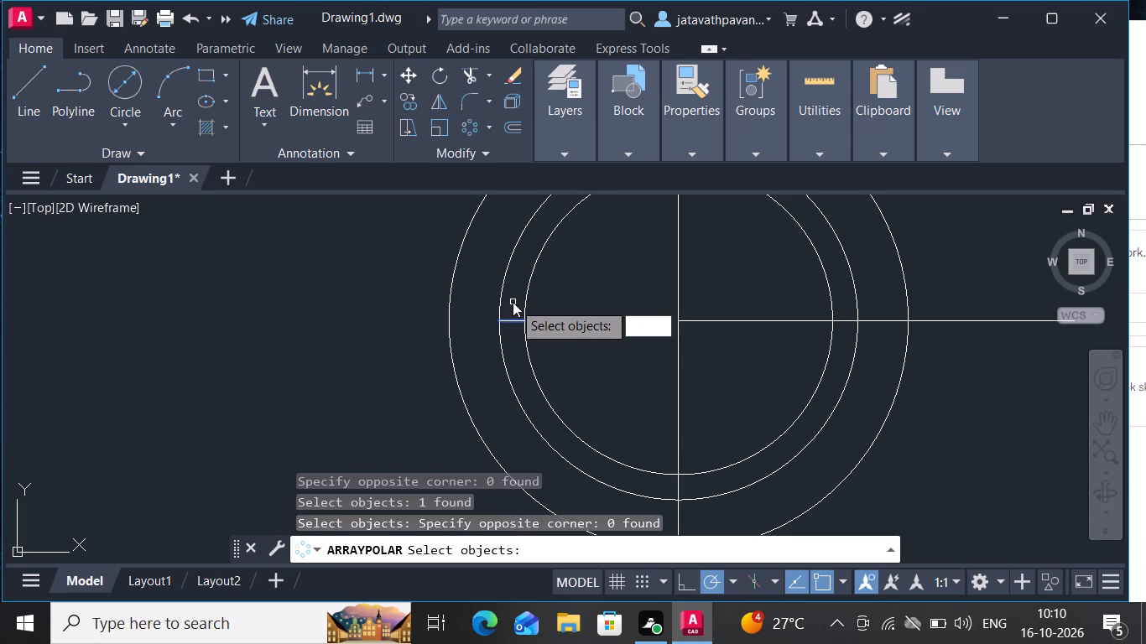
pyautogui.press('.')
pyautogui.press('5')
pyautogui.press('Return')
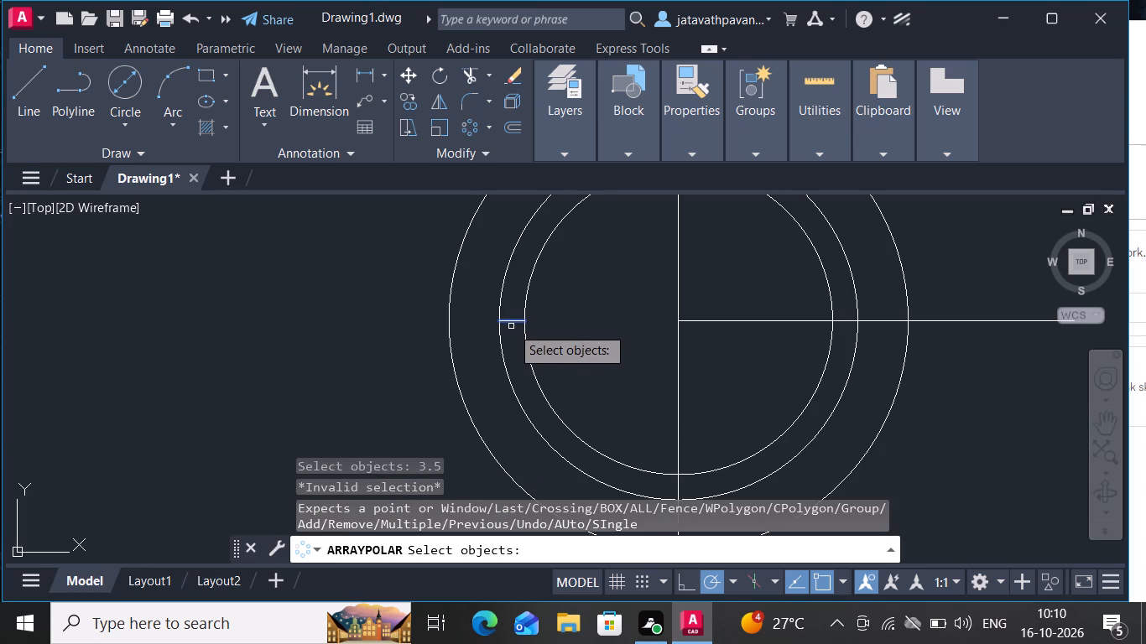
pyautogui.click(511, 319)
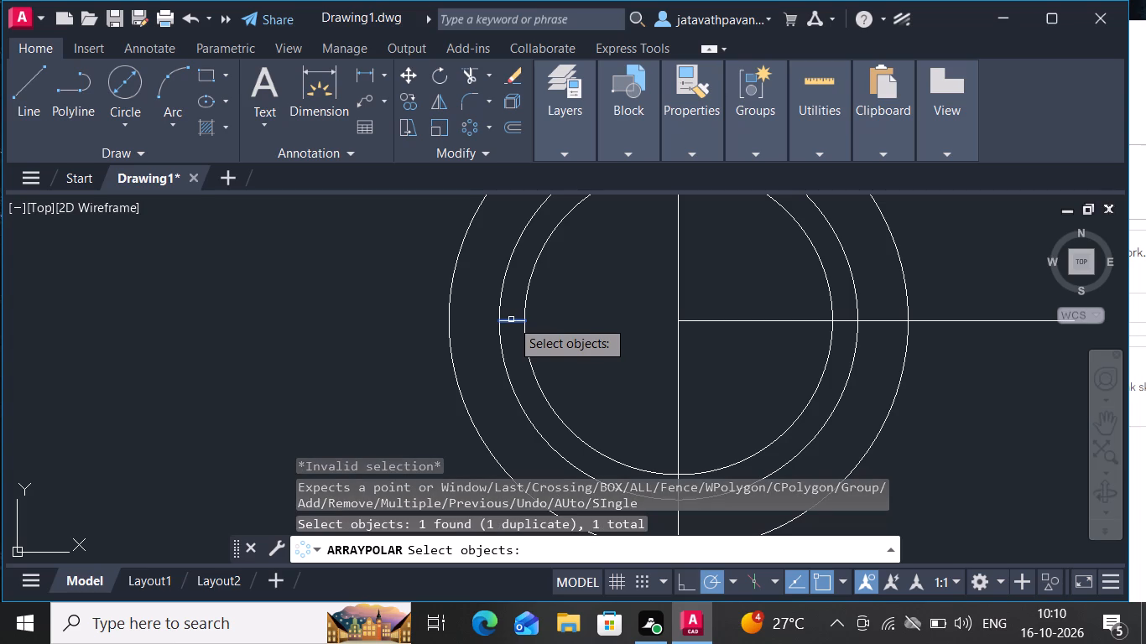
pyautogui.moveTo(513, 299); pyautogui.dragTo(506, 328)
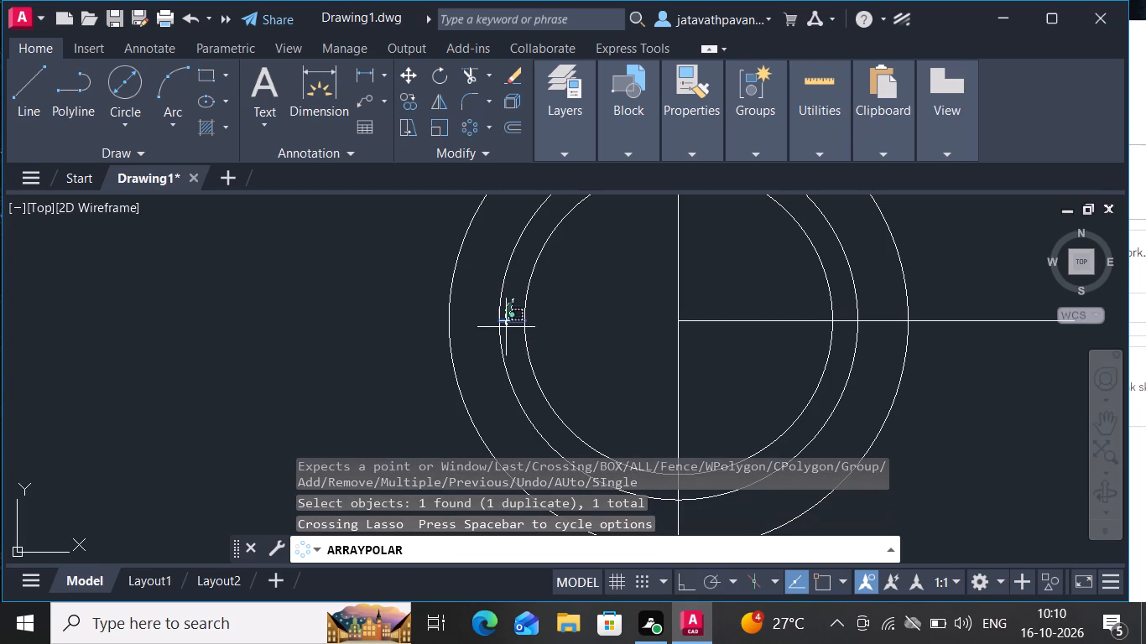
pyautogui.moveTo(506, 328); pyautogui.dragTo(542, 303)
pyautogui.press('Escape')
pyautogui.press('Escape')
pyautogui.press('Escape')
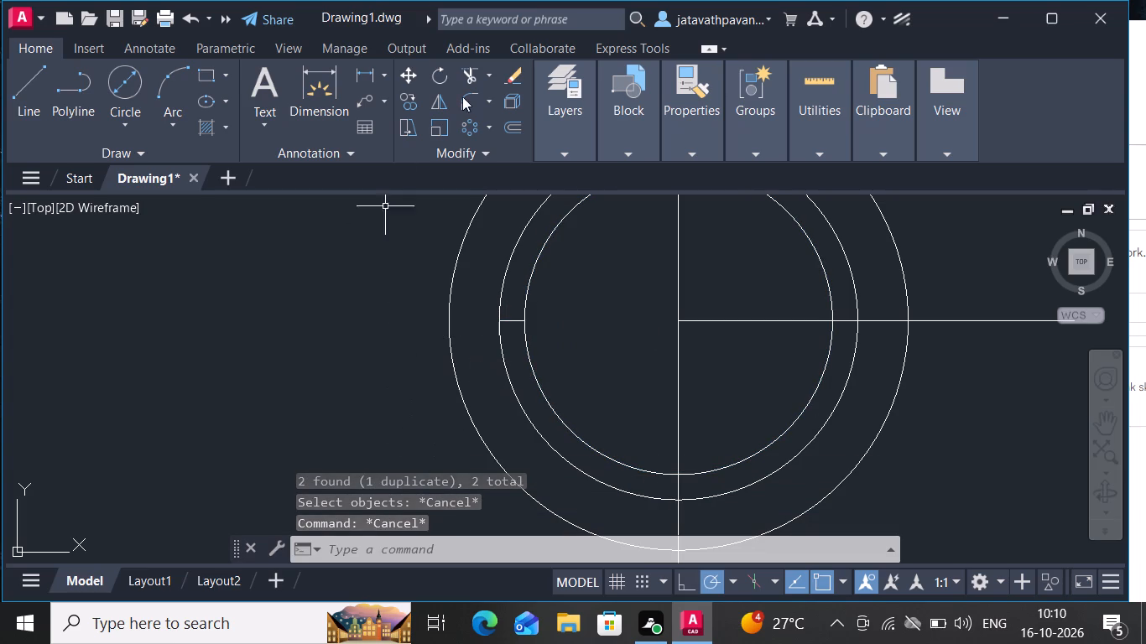
# Start a Polar Array of the short segment between the two inner circles, entering 3.5 and adding the 64 and 82 circles to the selection.
pyautogui.click(467, 127)
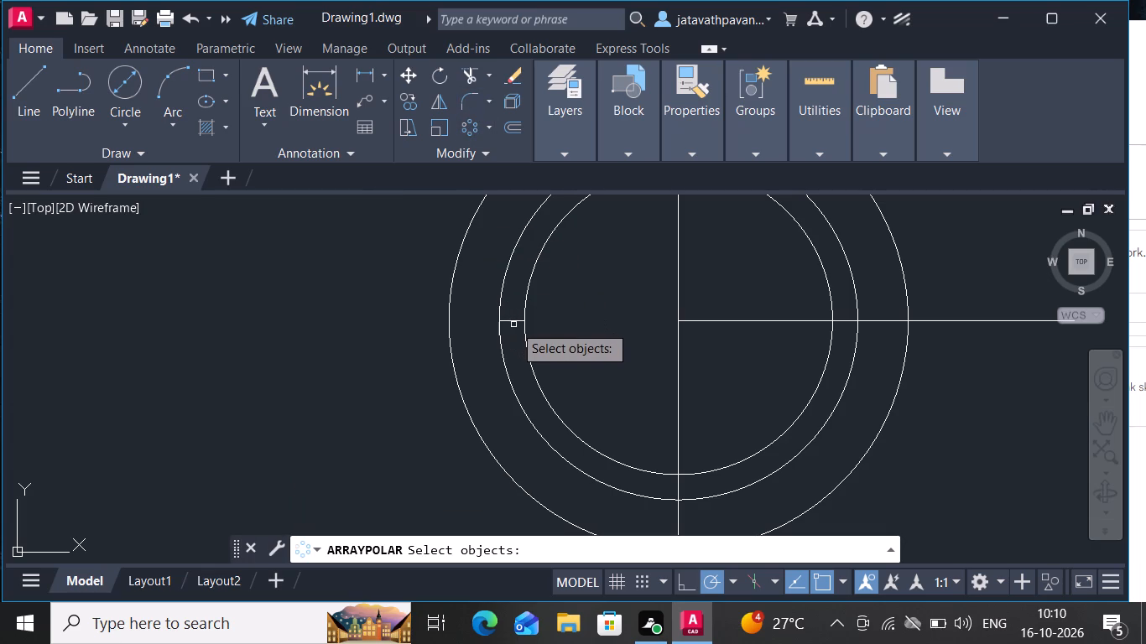
pyautogui.moveTo(513, 320); pyautogui.dragTo(513, 299)
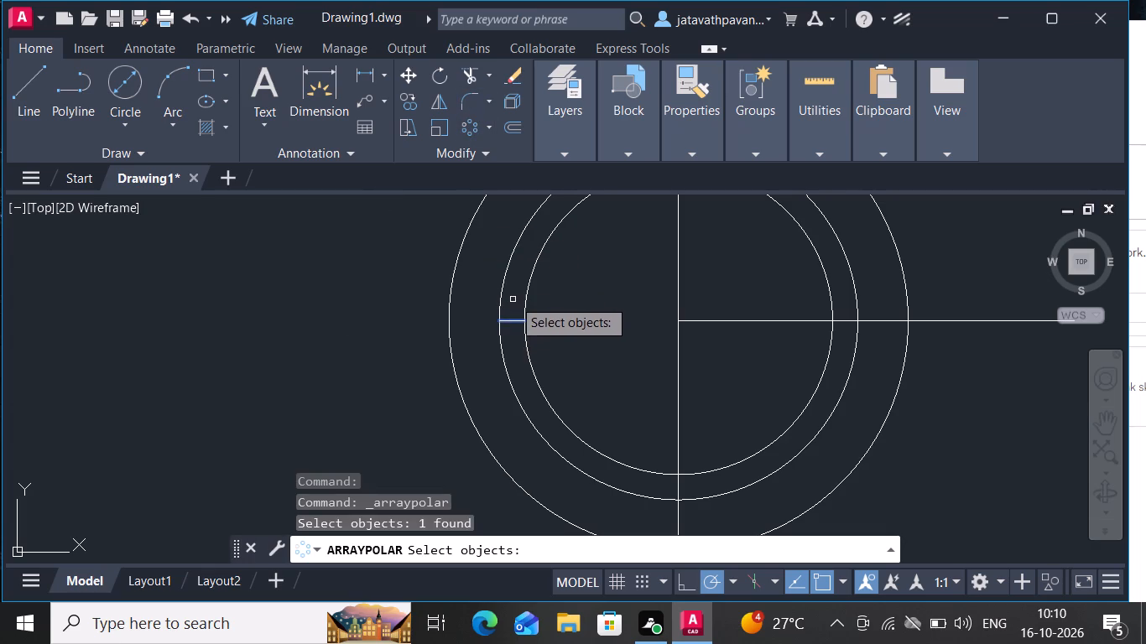
pyautogui.moveTo(513, 299); pyautogui.dragTo(508, 306)
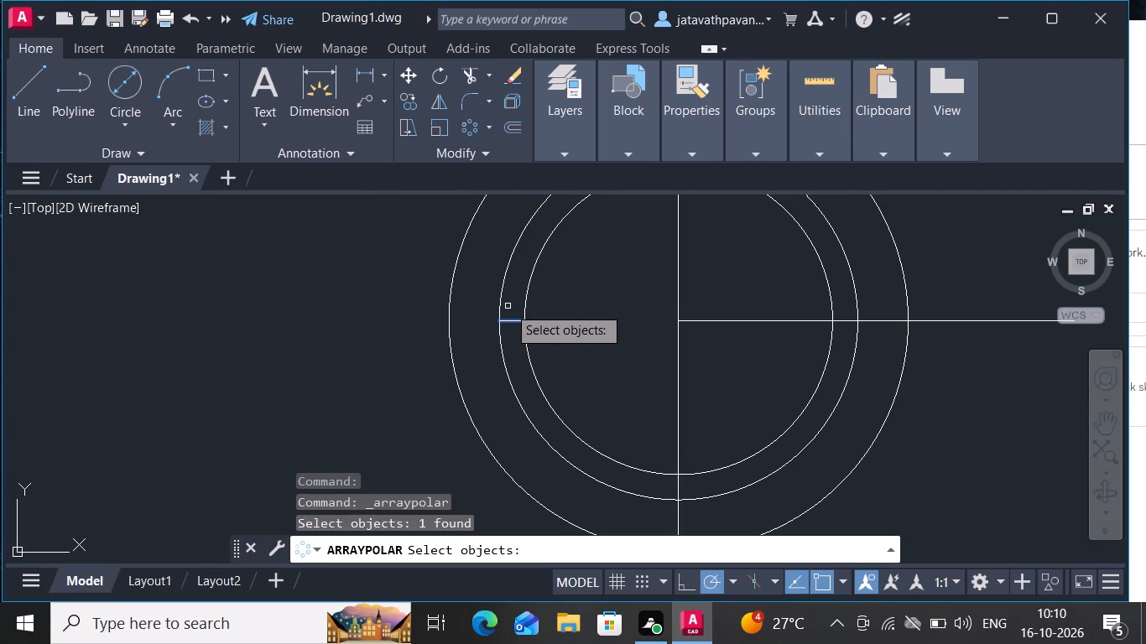
pyautogui.press('3')
pyautogui.press('.')
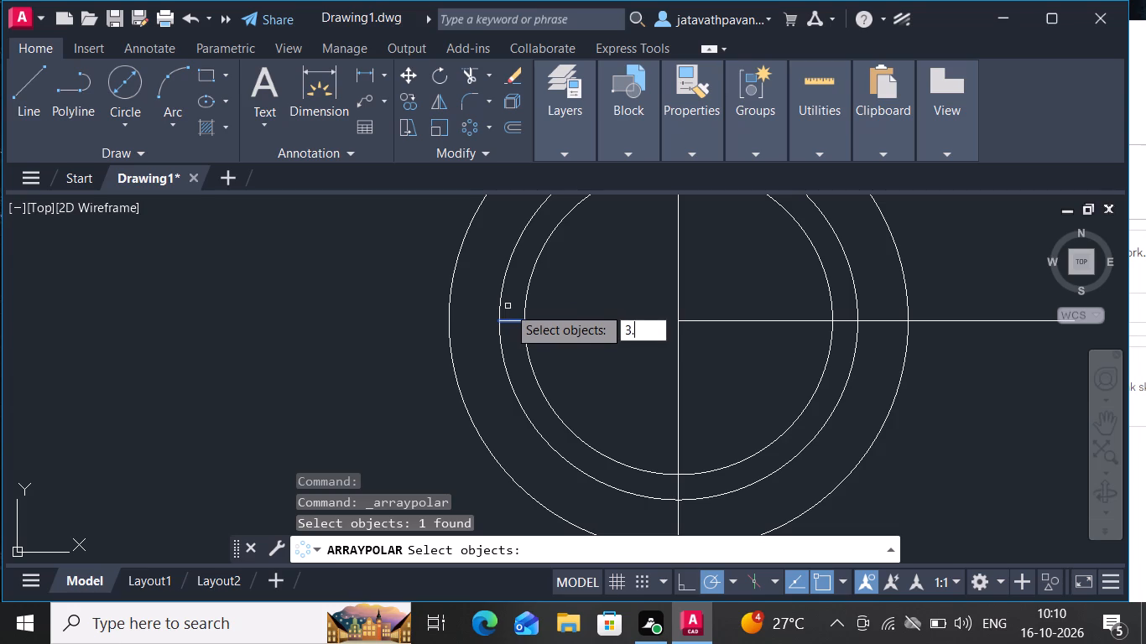
pyautogui.press('5')
pyautogui.press('Return')
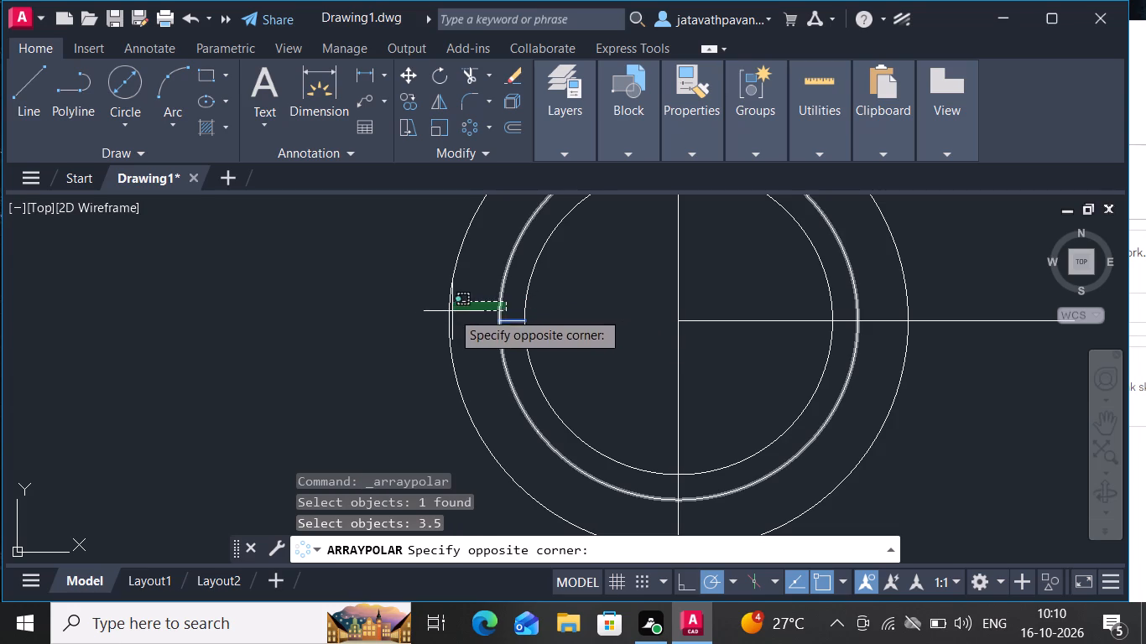
pyautogui.click(338, 420)
pyautogui.click(341, 399)
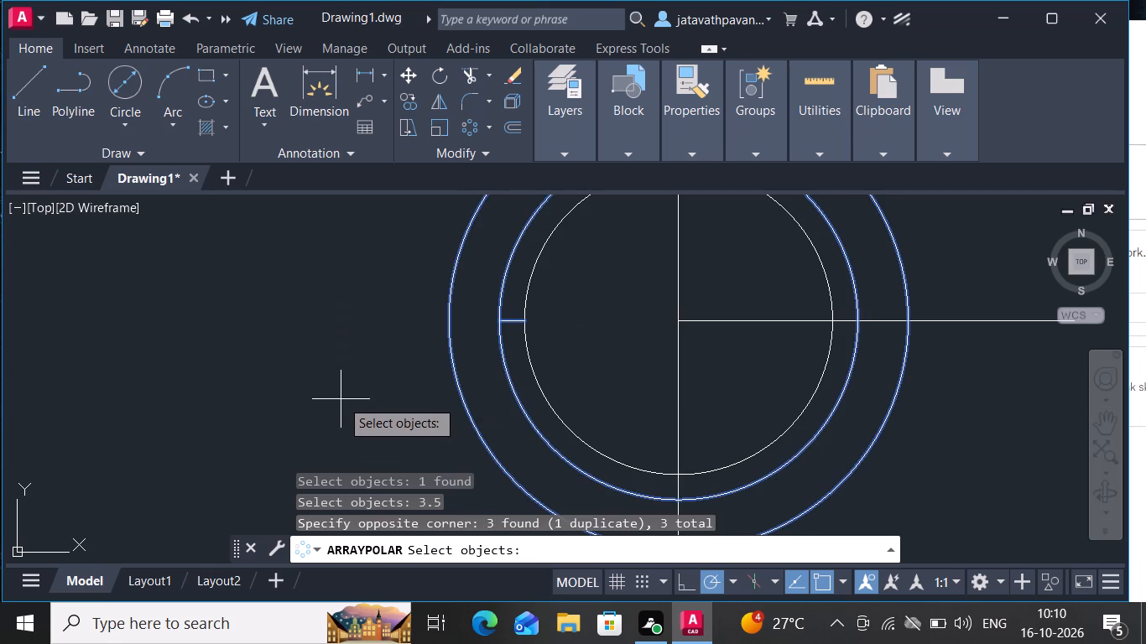
pyautogui.click(391, 377)
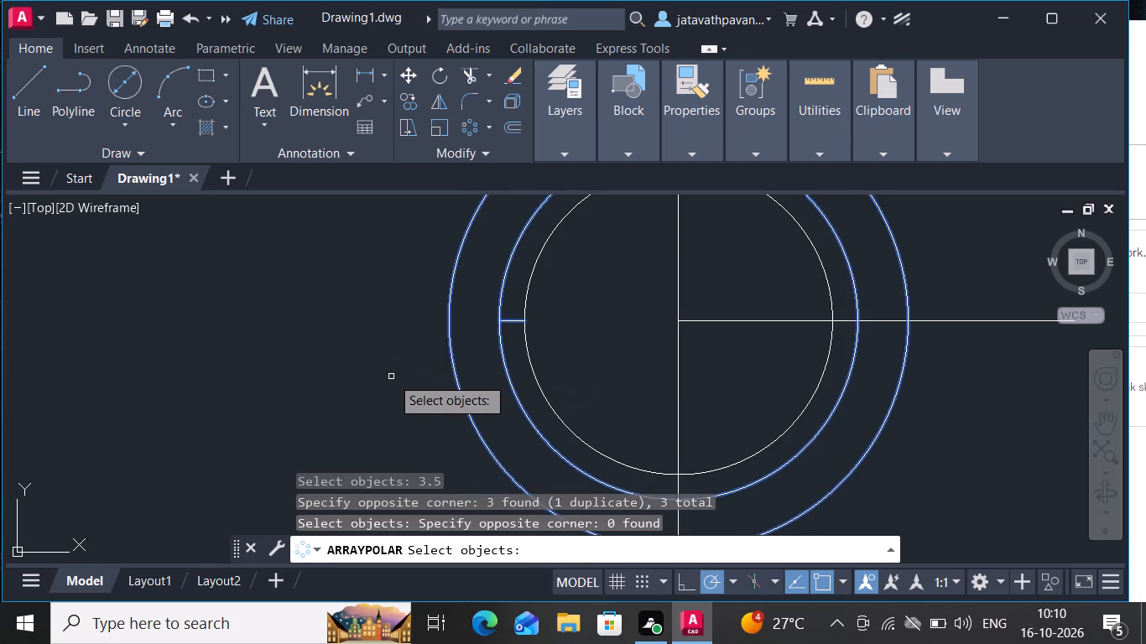
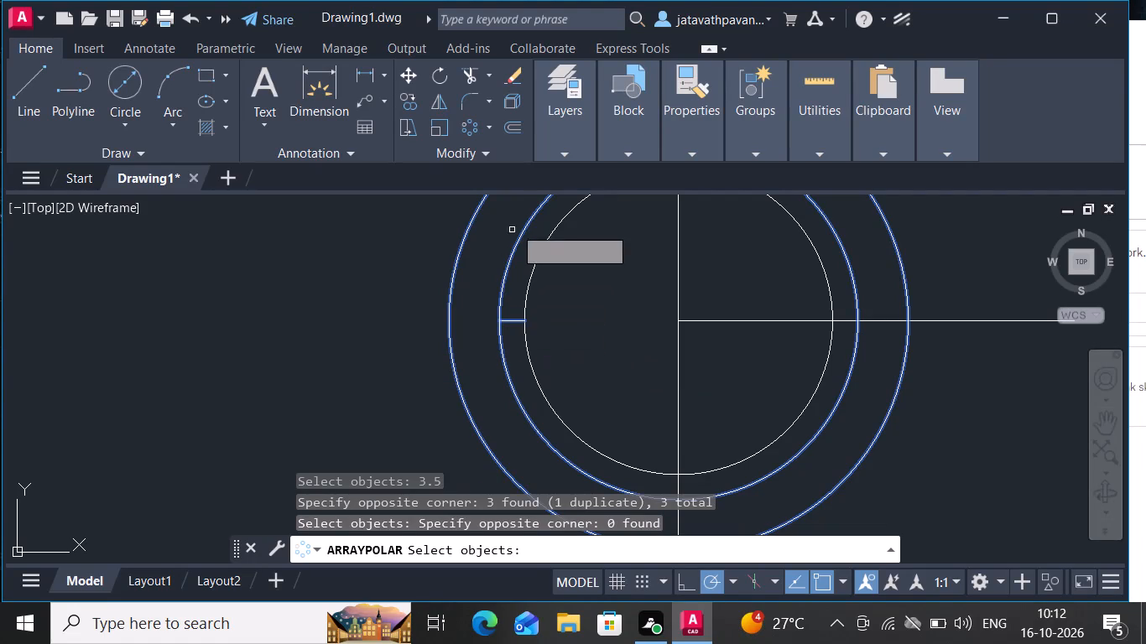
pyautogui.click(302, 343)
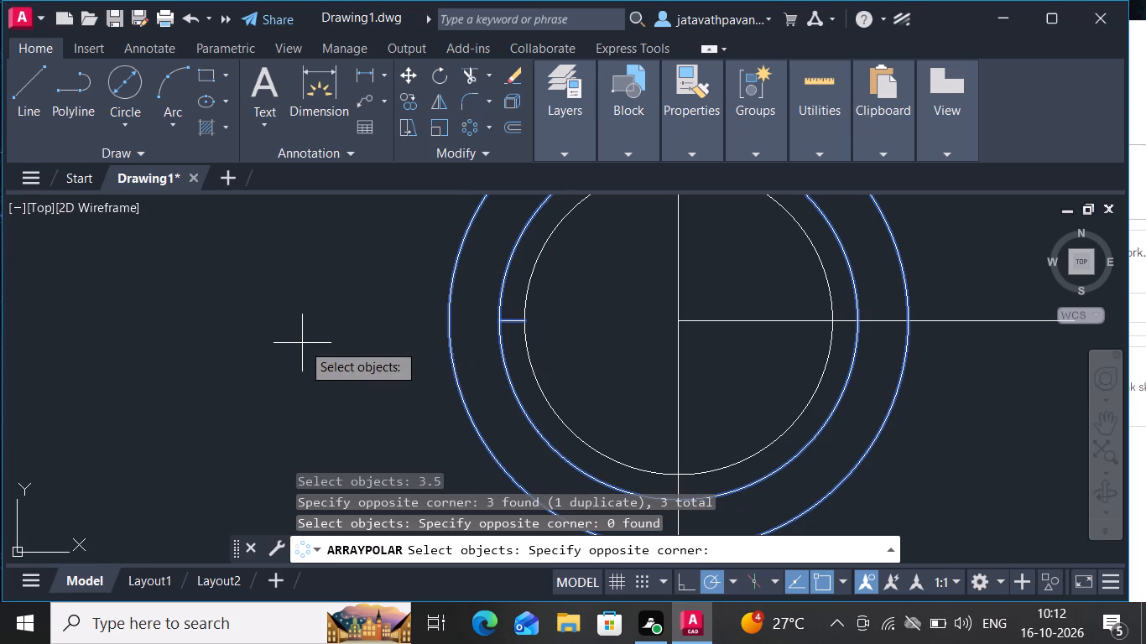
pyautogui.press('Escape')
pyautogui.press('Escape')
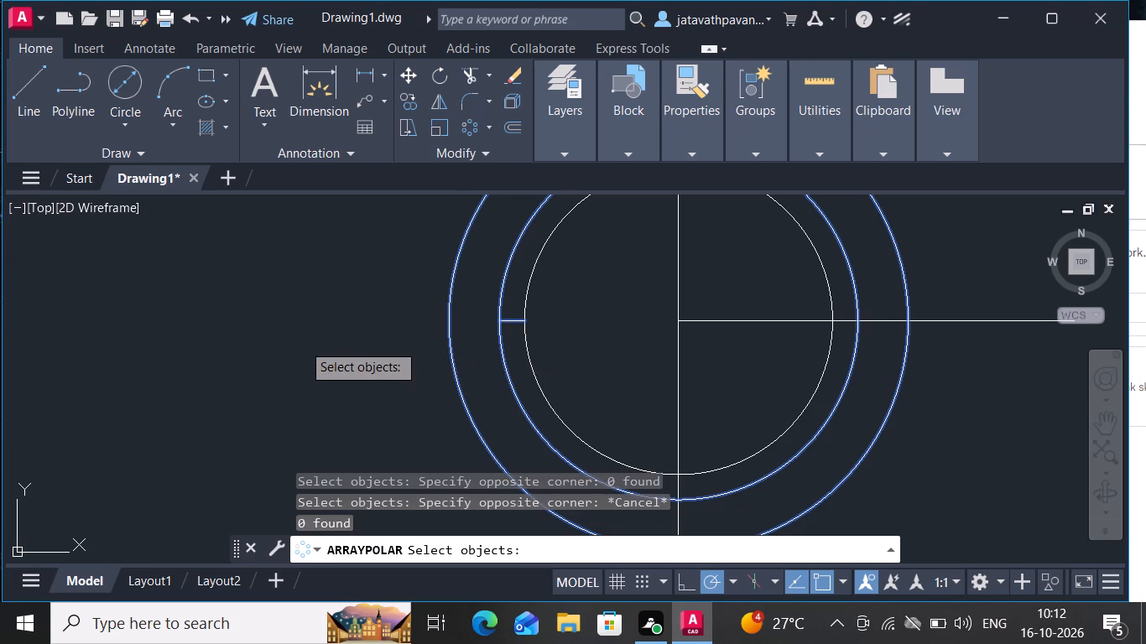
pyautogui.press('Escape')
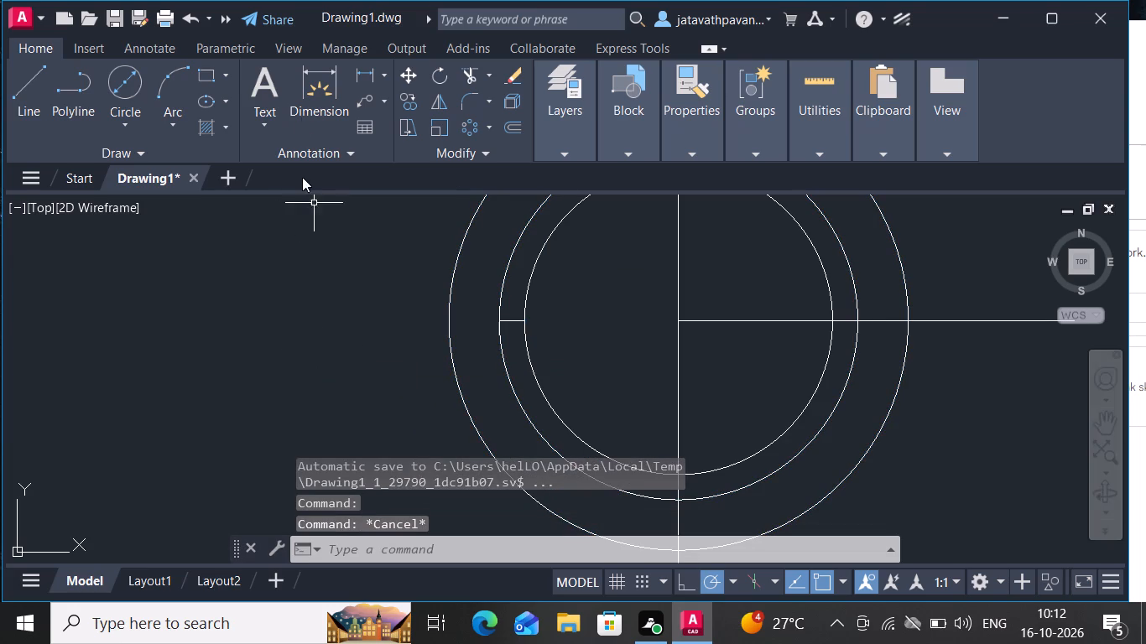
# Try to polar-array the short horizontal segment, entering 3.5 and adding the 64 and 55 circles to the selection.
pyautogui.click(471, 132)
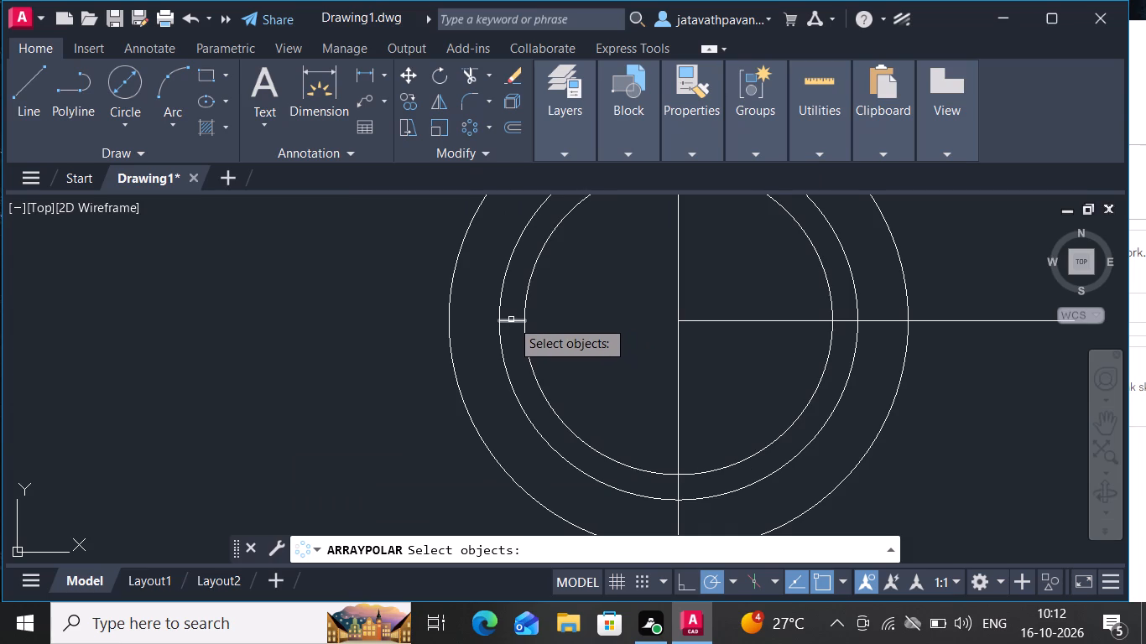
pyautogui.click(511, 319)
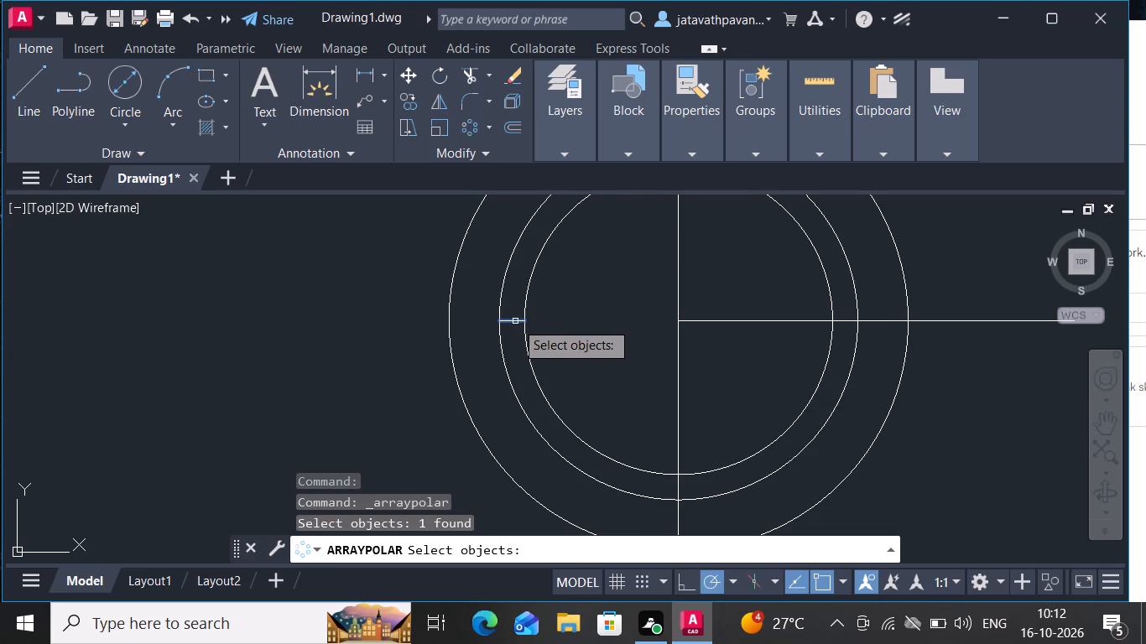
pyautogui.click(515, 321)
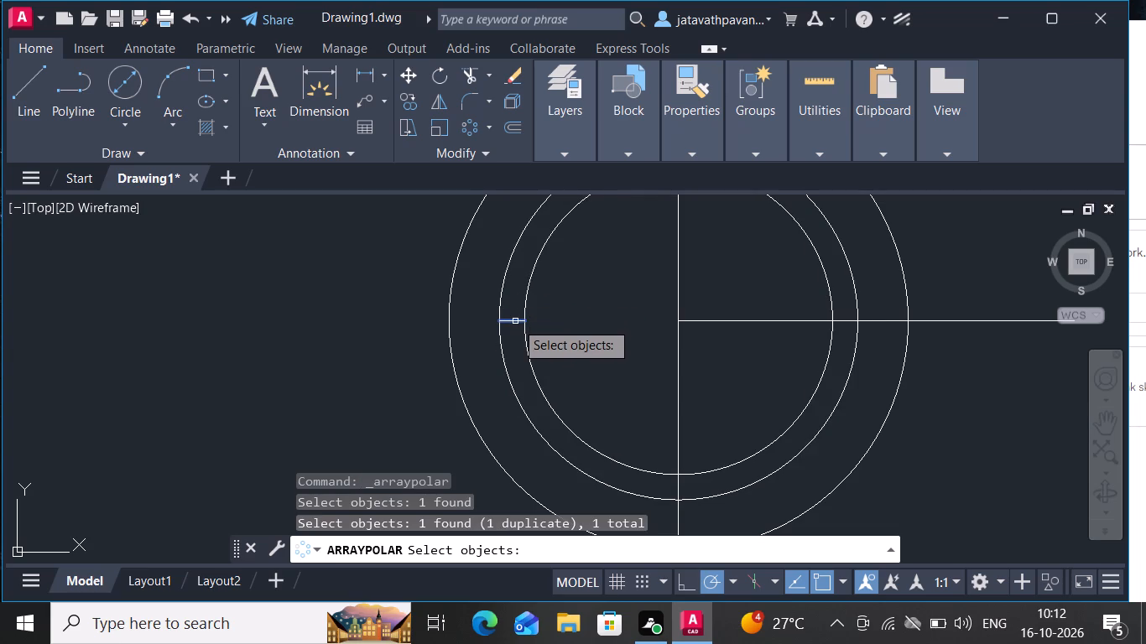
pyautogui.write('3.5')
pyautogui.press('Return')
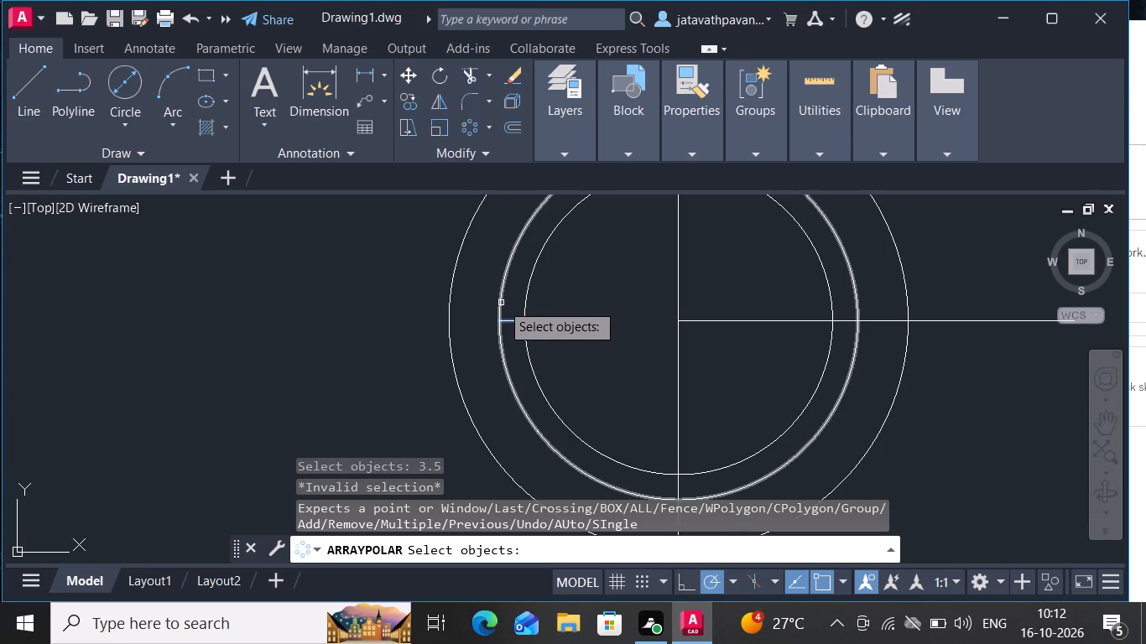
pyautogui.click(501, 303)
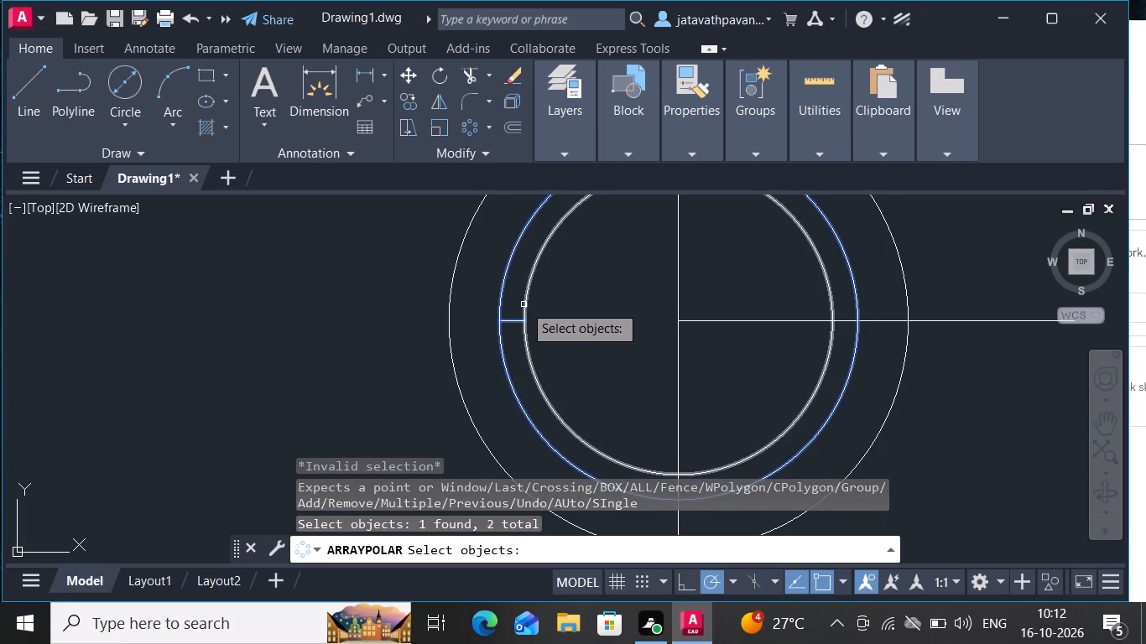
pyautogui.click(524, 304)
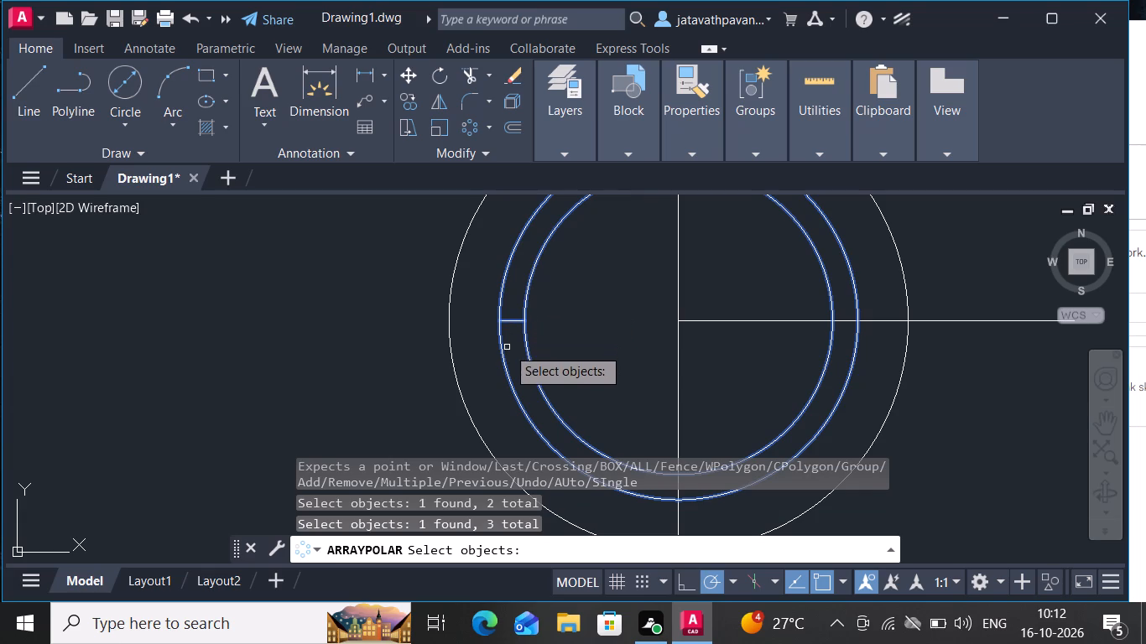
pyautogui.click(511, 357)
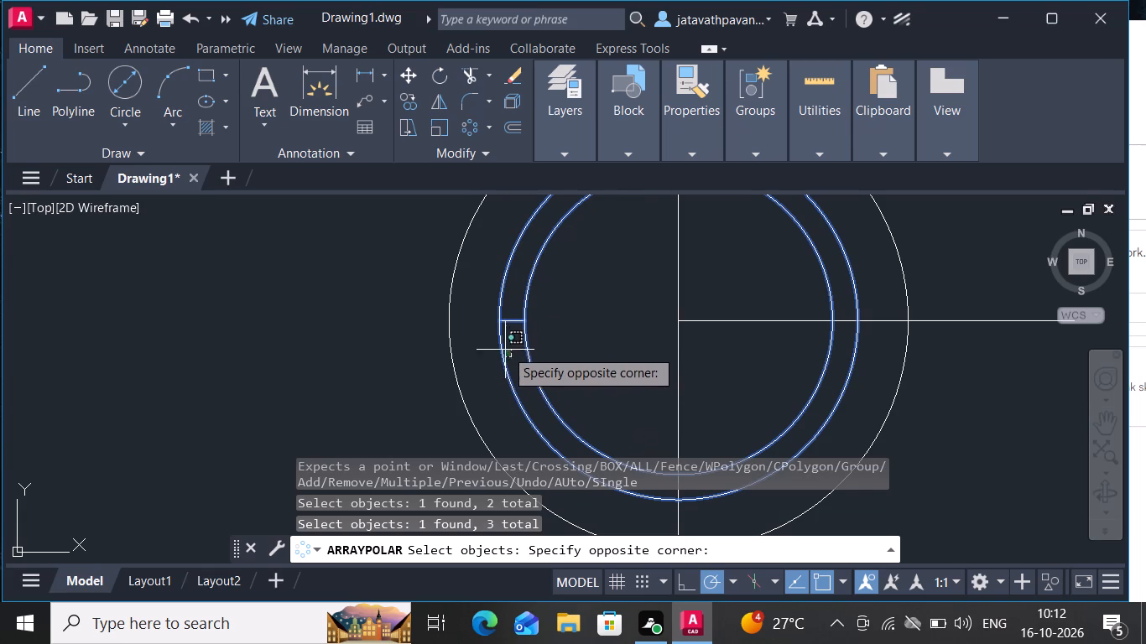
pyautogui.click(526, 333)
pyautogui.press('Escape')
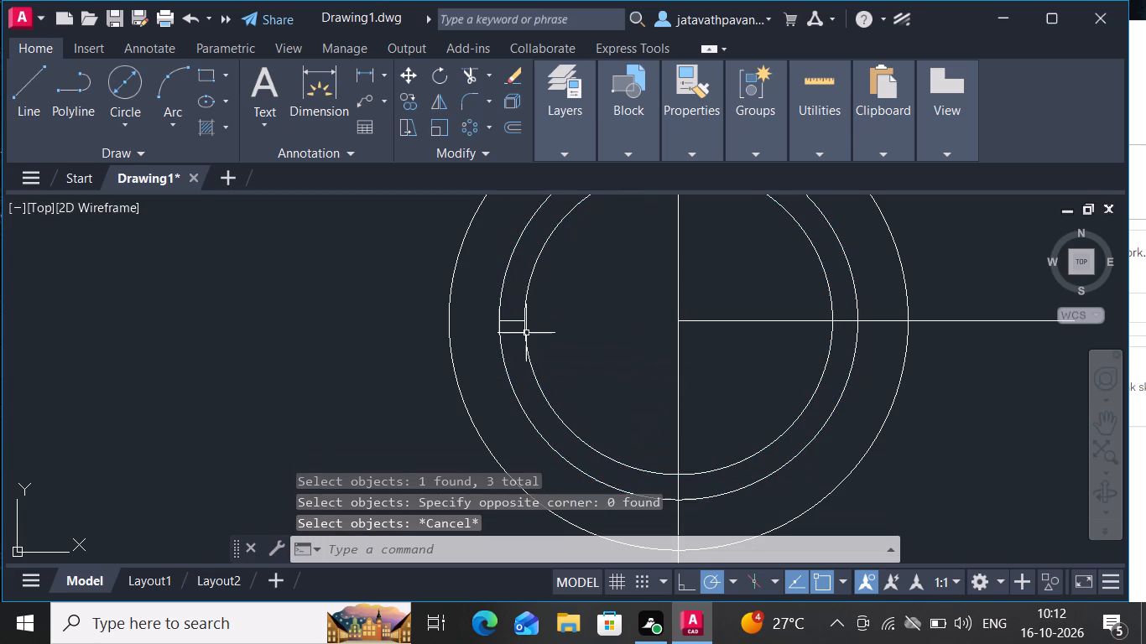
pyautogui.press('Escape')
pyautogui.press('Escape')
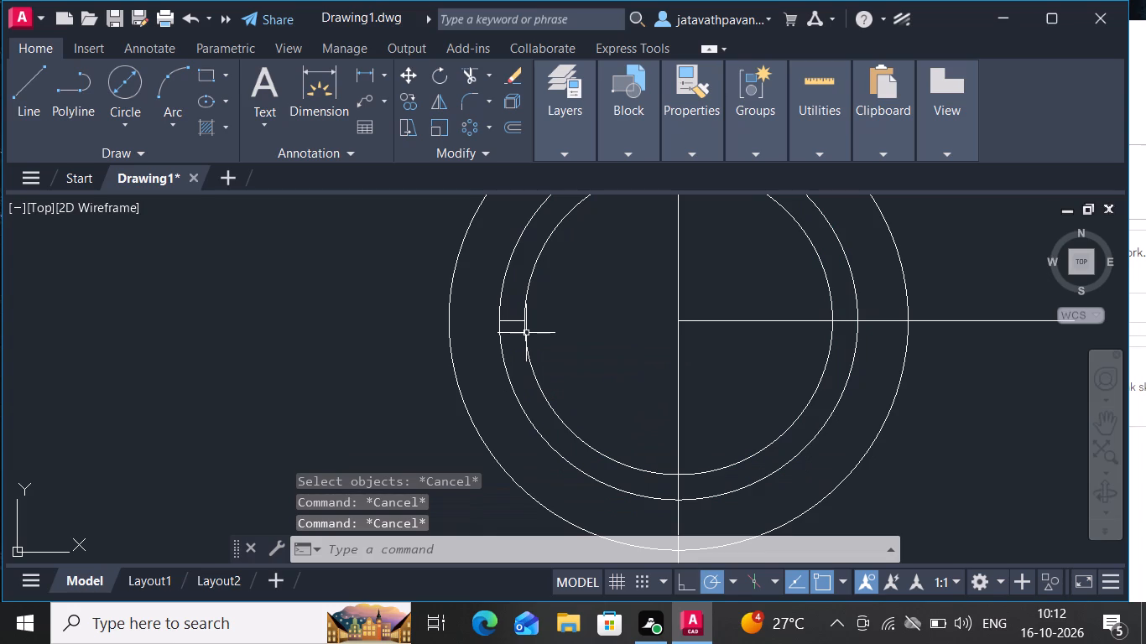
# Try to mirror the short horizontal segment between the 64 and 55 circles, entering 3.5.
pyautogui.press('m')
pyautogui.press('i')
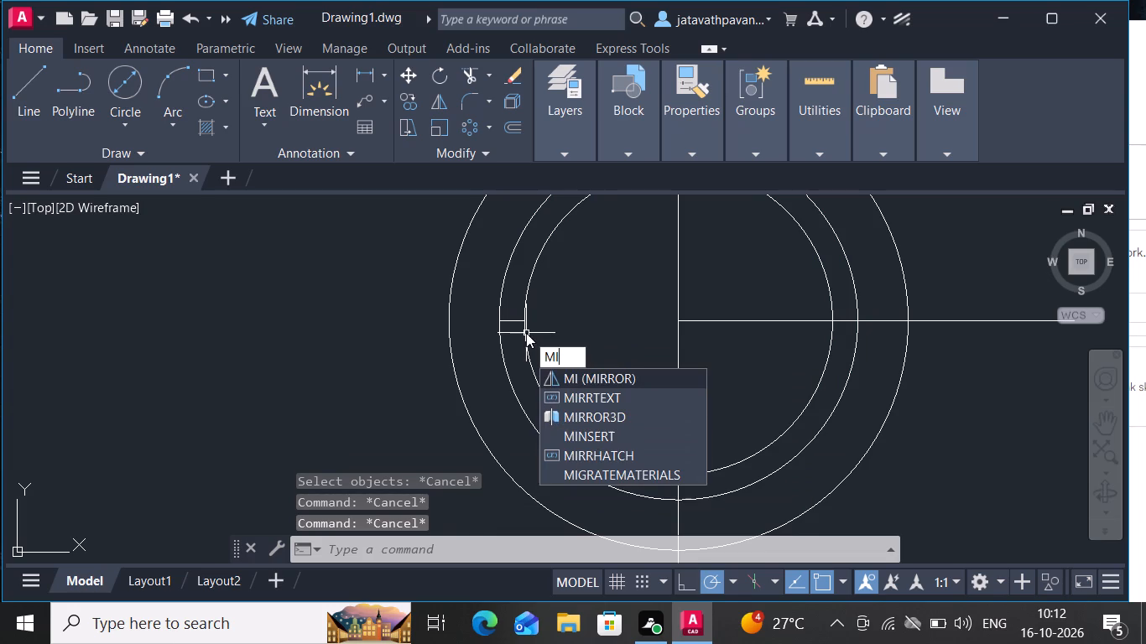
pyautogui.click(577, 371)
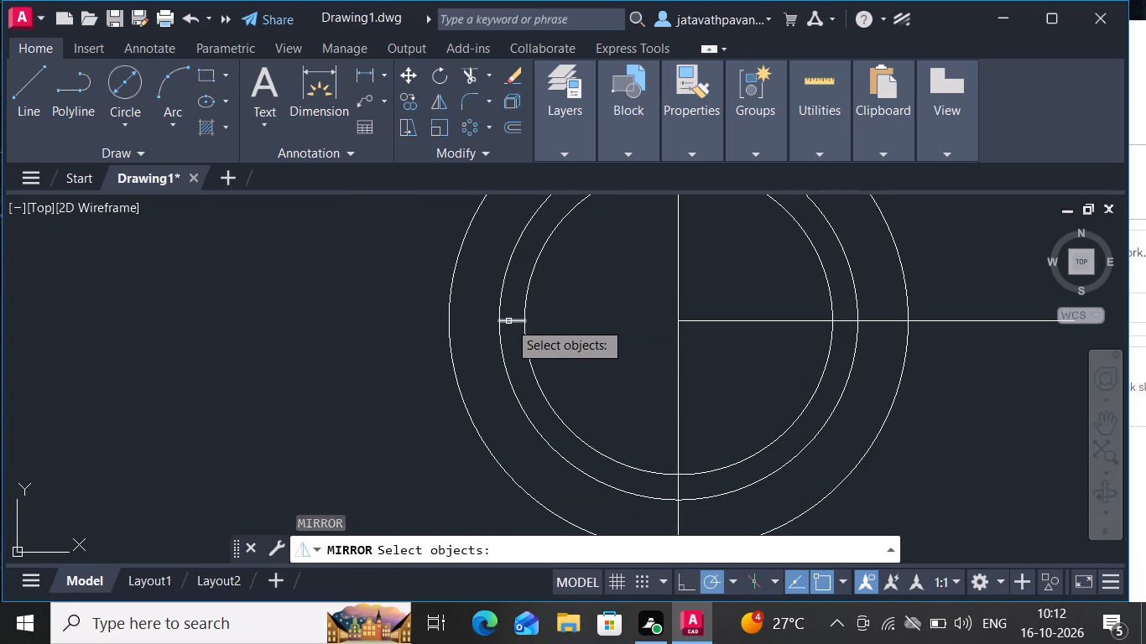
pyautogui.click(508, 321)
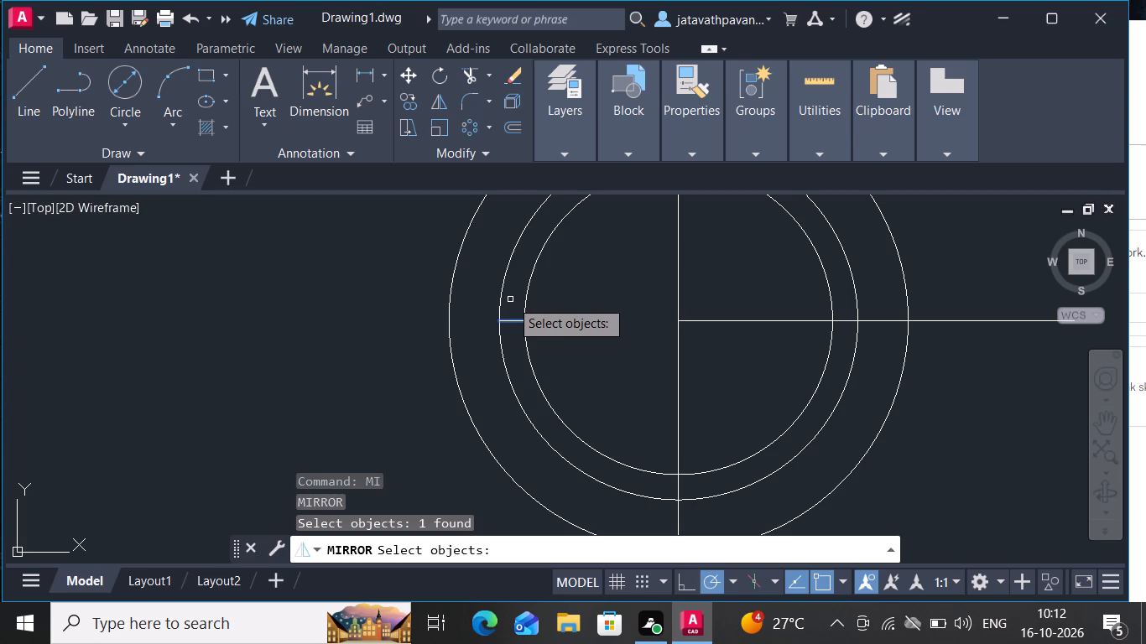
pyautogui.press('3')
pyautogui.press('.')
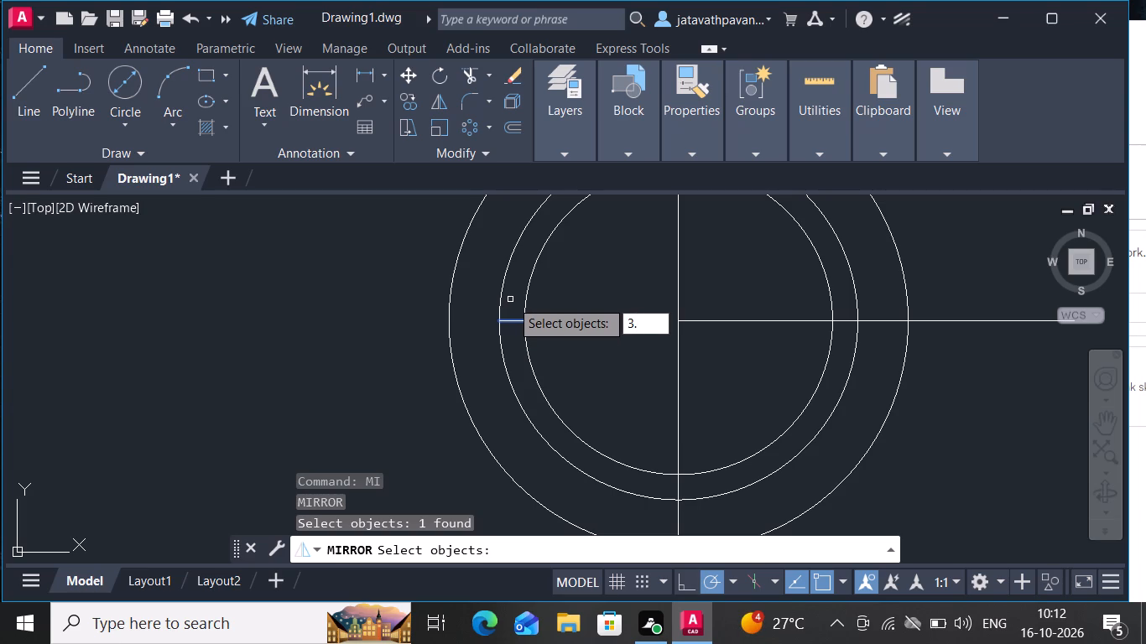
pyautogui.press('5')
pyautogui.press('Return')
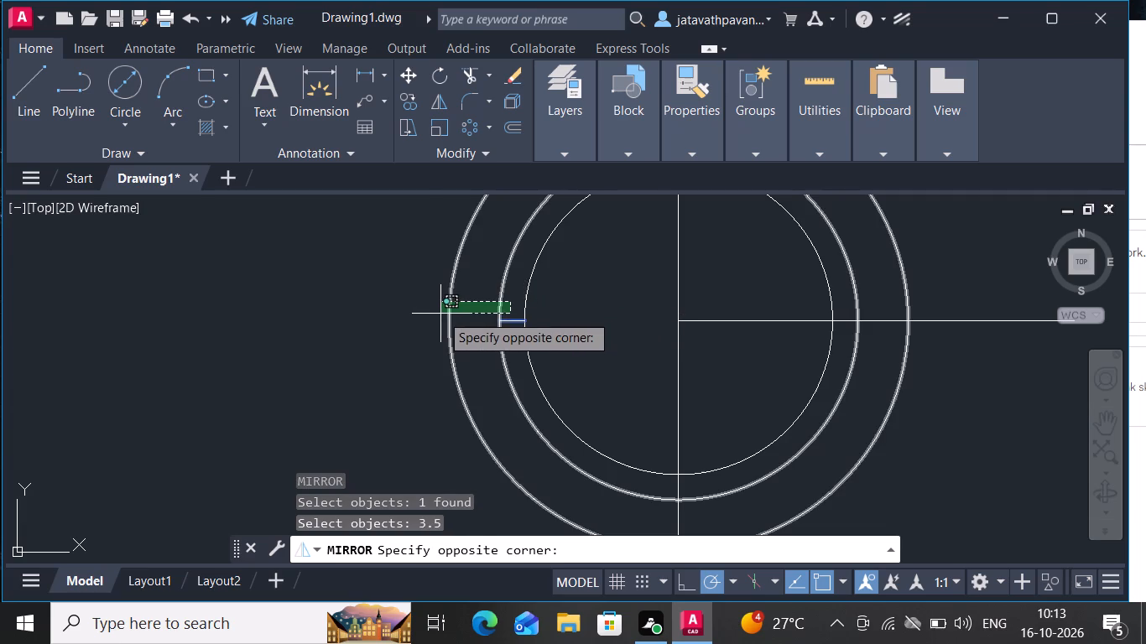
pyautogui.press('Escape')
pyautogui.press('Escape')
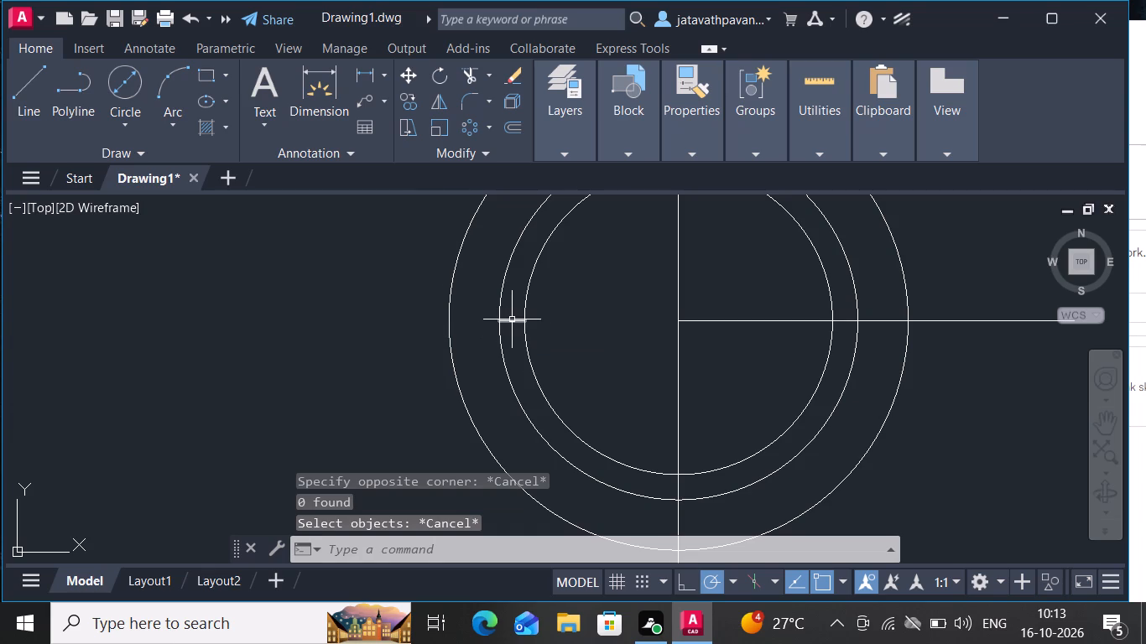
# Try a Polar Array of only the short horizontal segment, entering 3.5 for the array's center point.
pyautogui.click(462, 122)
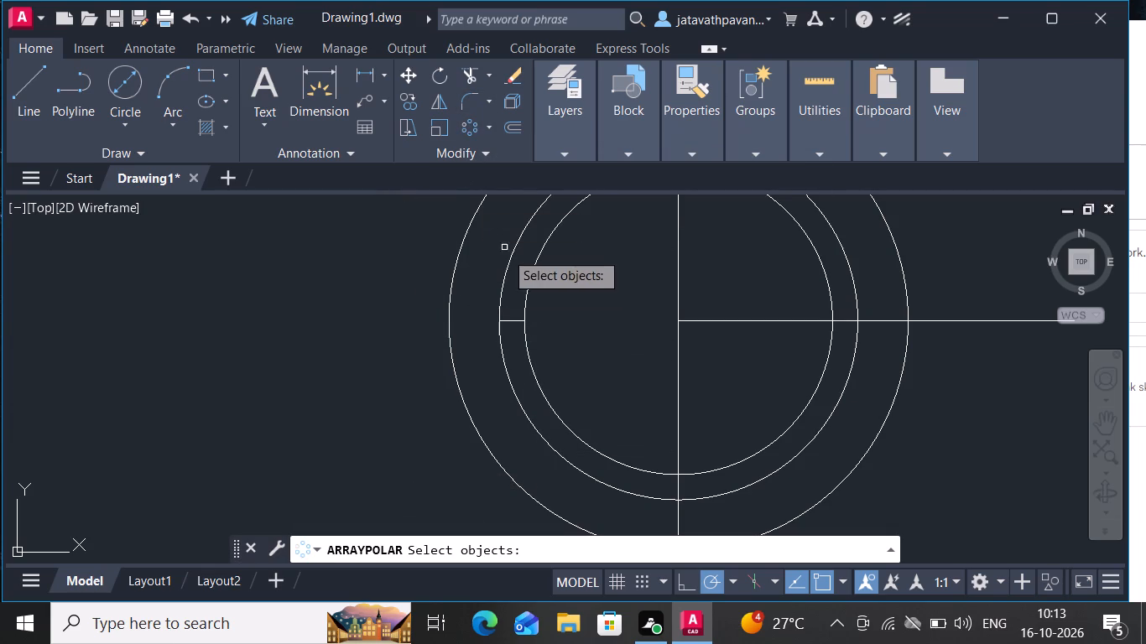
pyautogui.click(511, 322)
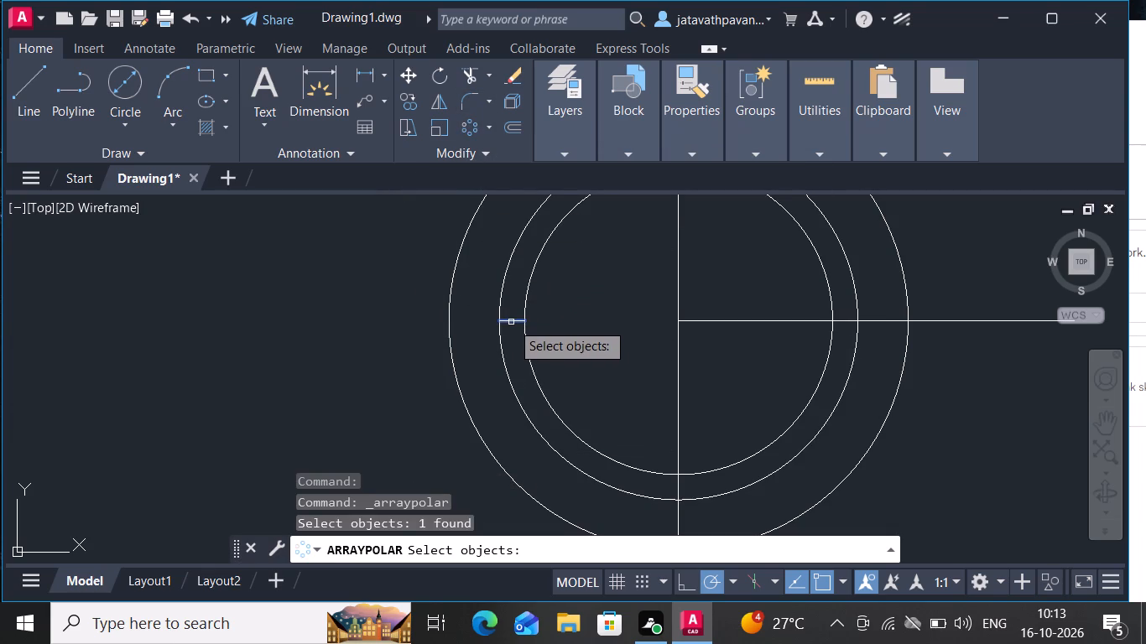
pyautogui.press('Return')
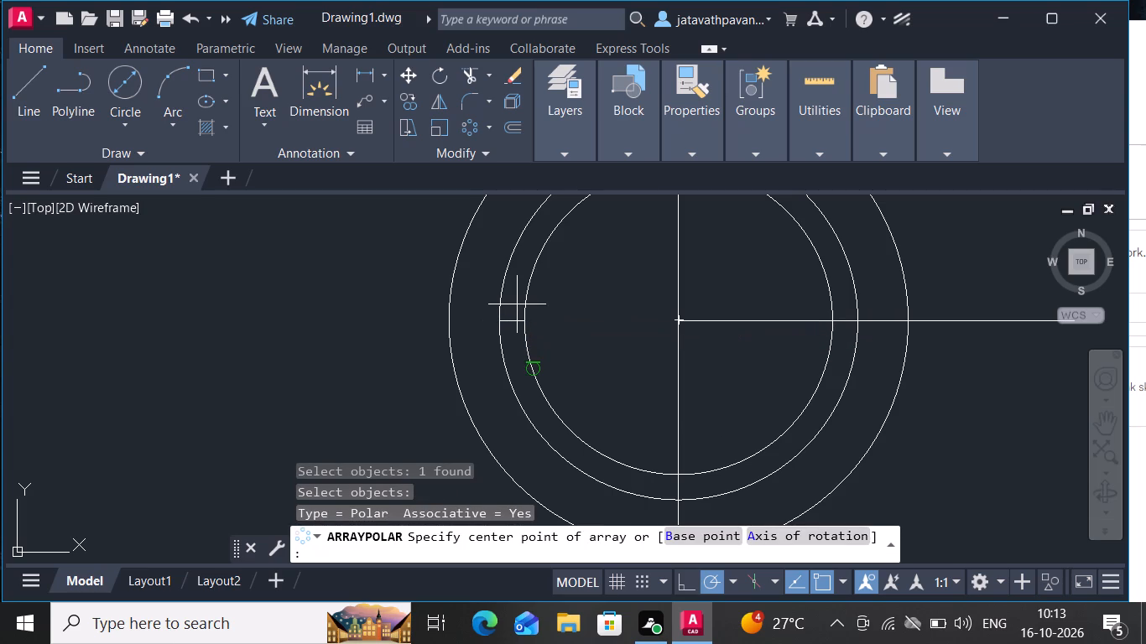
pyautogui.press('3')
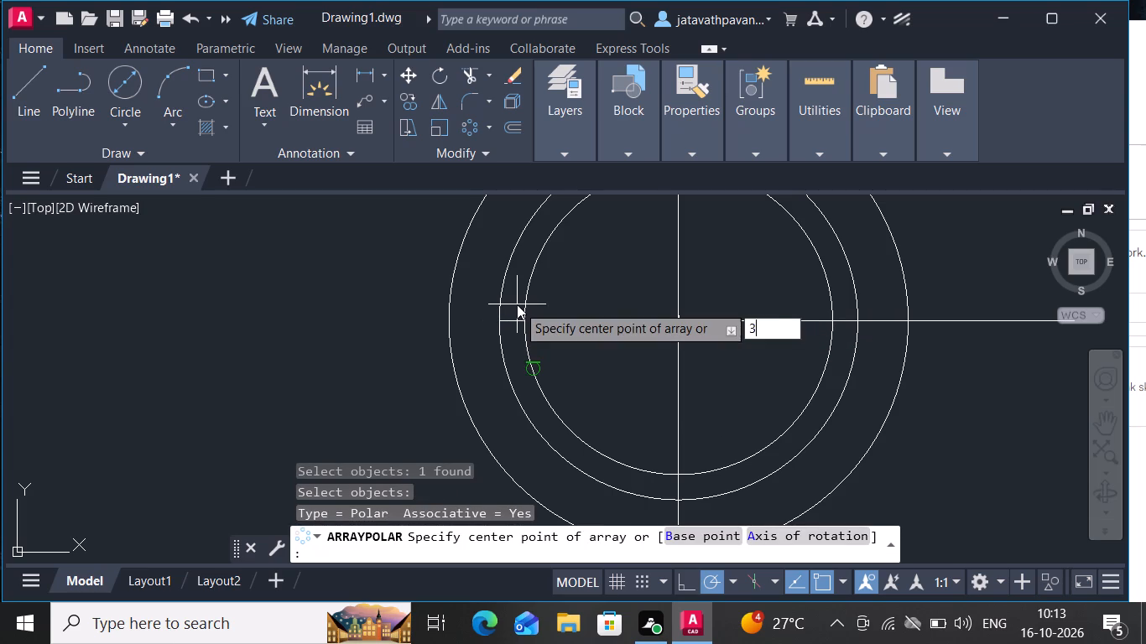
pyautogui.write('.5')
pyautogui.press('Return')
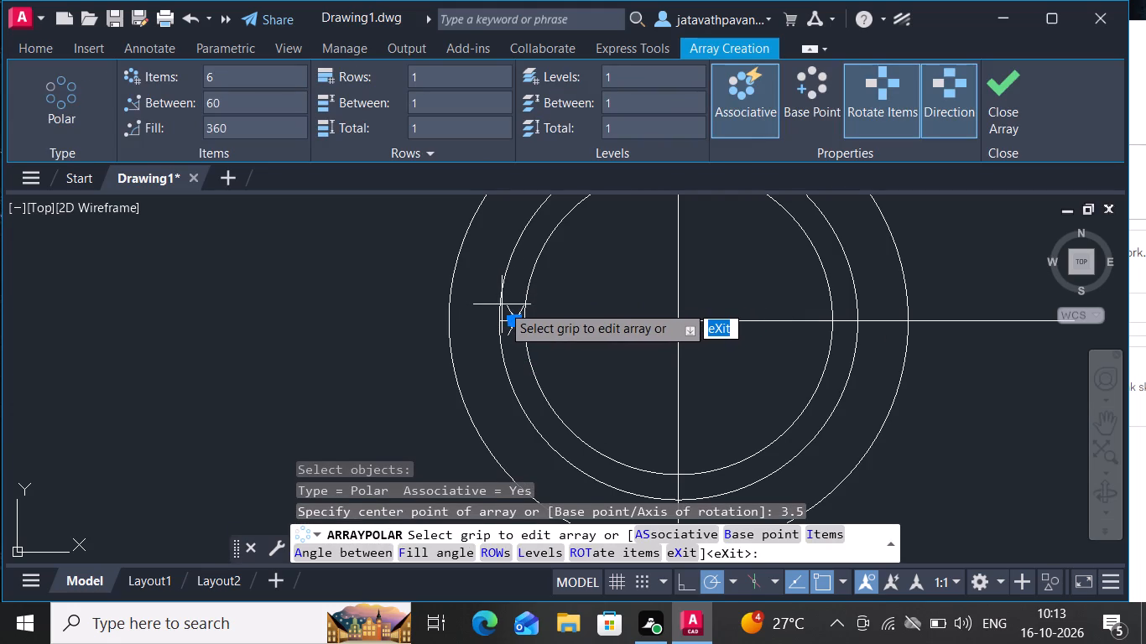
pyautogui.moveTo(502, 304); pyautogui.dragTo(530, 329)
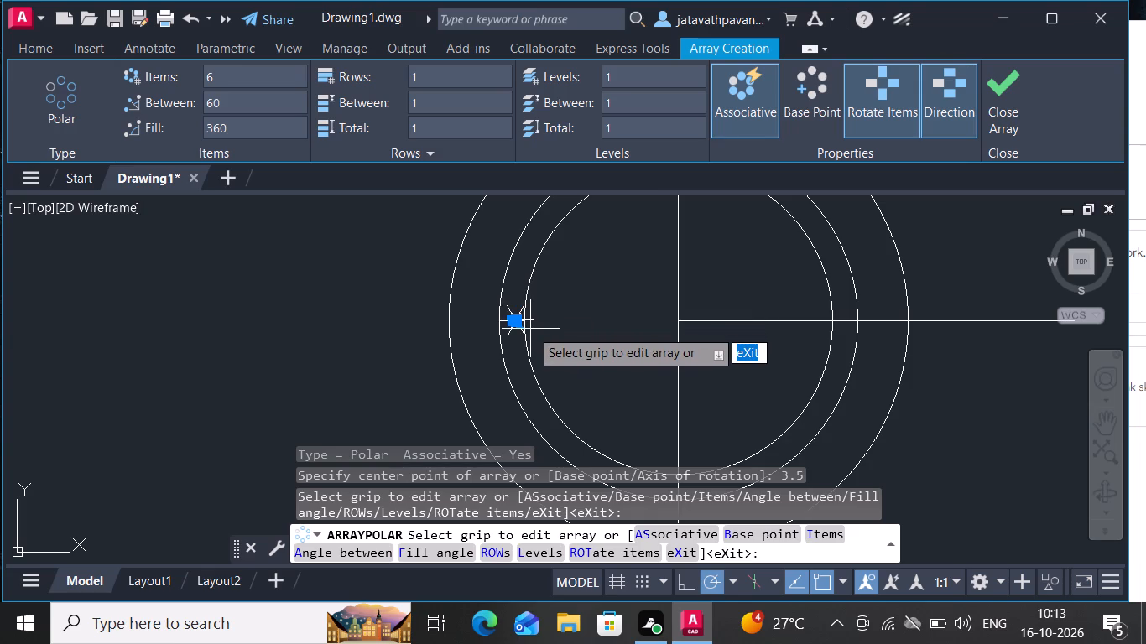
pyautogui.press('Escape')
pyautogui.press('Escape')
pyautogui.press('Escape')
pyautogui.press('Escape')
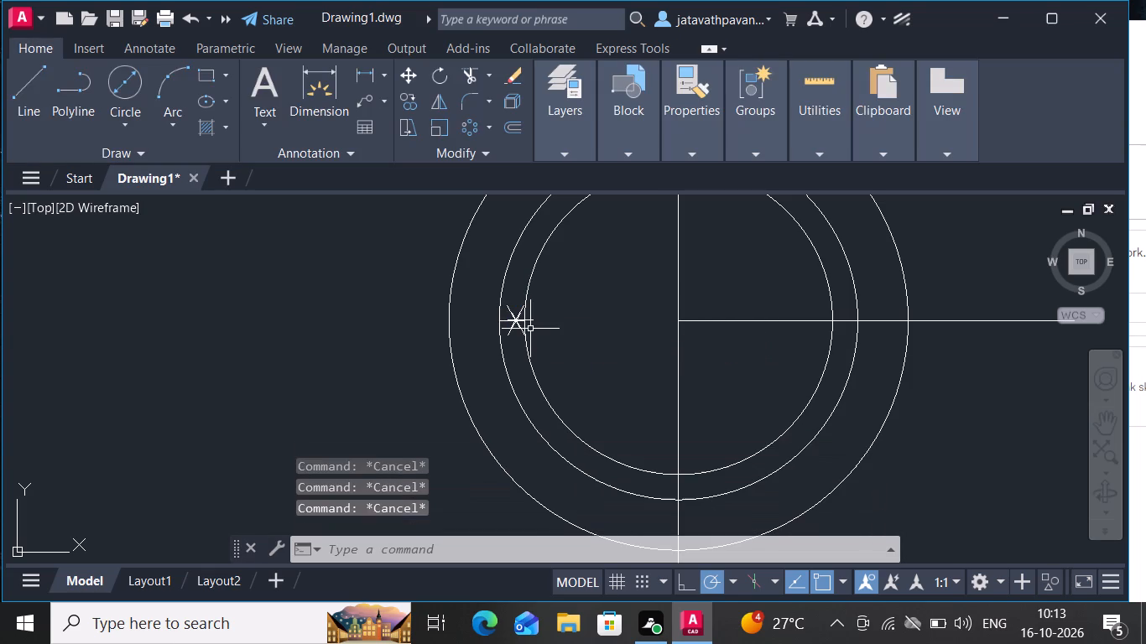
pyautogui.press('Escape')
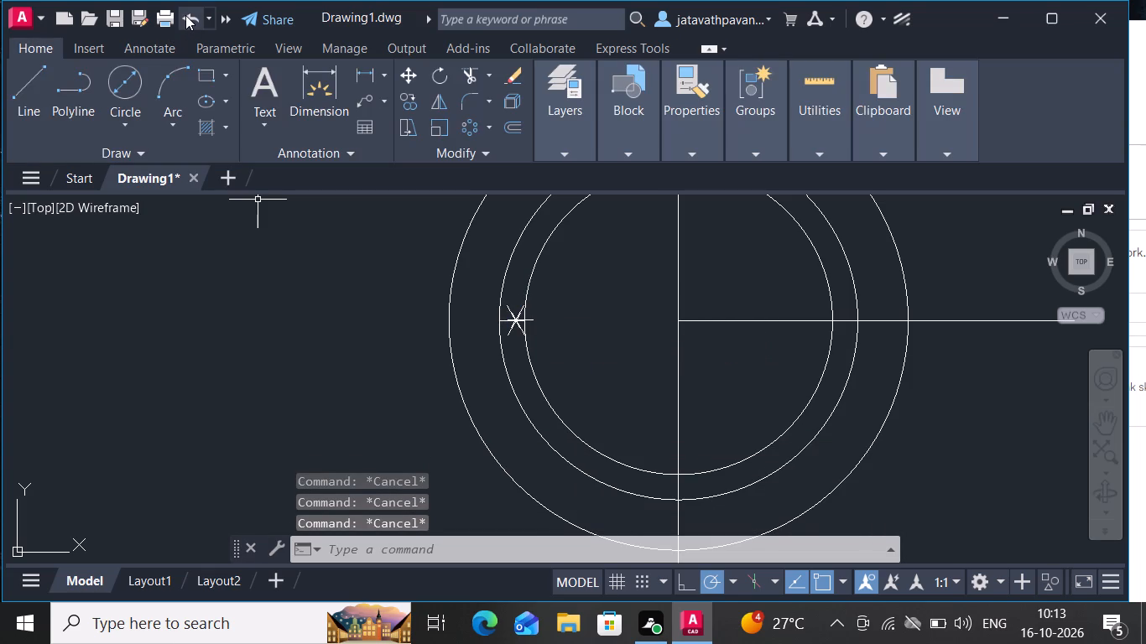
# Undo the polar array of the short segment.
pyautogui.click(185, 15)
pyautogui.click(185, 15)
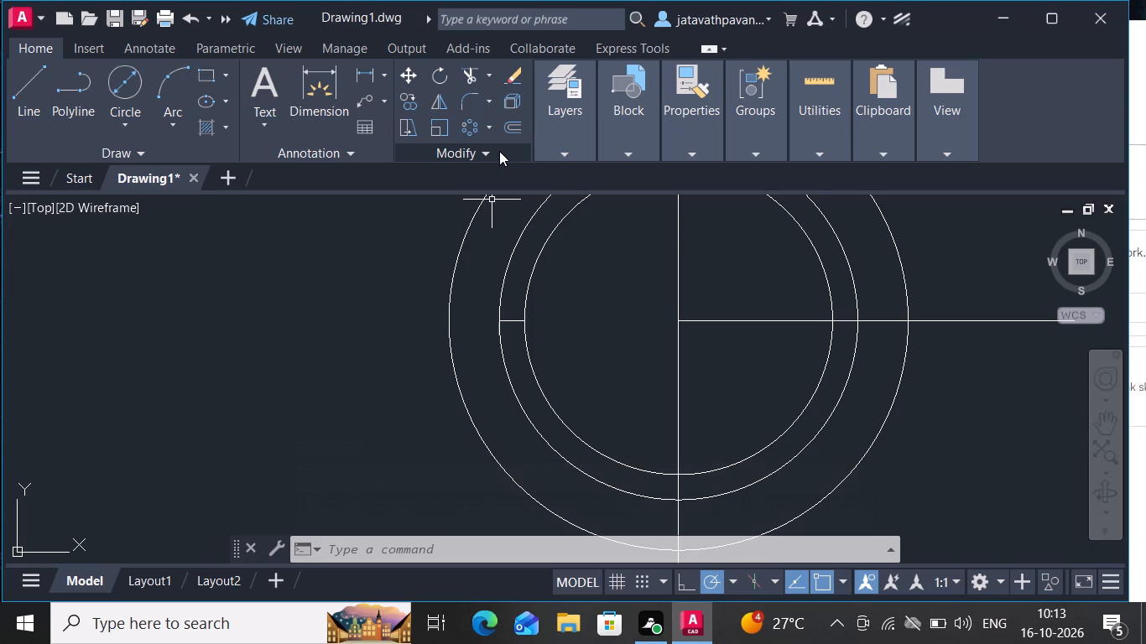
# Offset the short horizontal segment between the 64 and 55 circles by 3.5, once above and once below it.
pyautogui.click(509, 131)
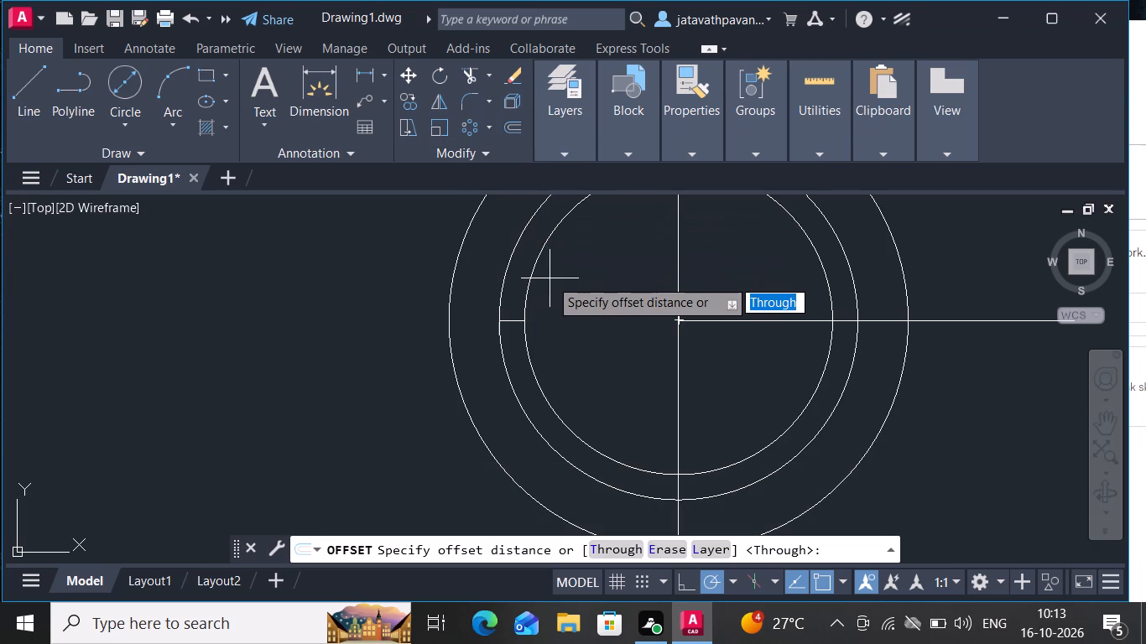
pyautogui.press('3')
pyautogui.write('.5')
pyautogui.press('Return')
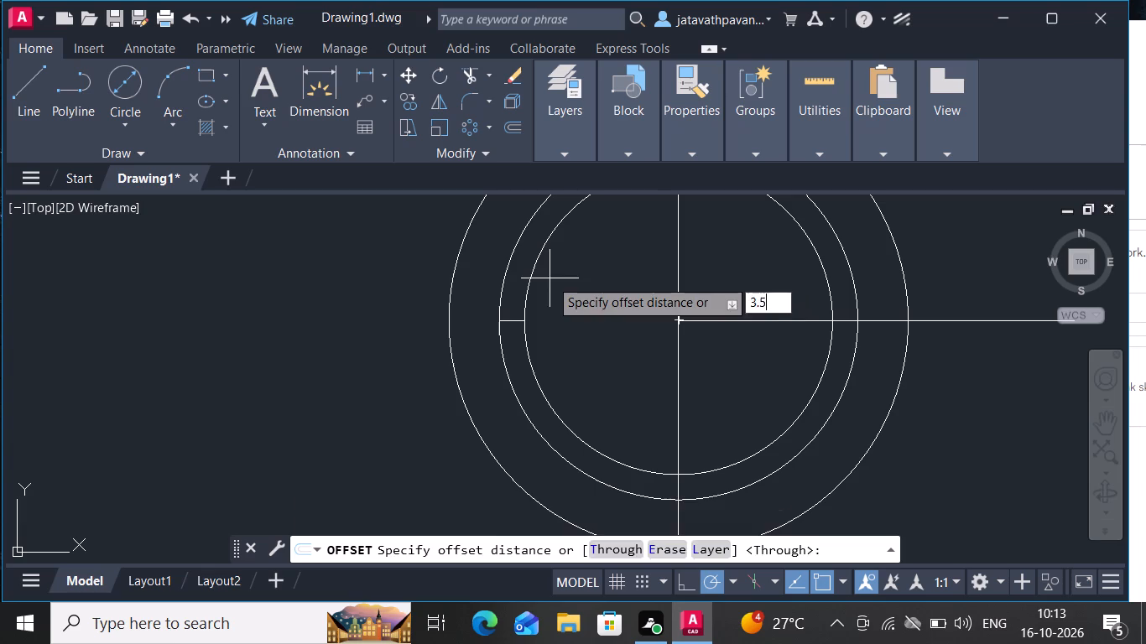
pyautogui.click(508, 322)
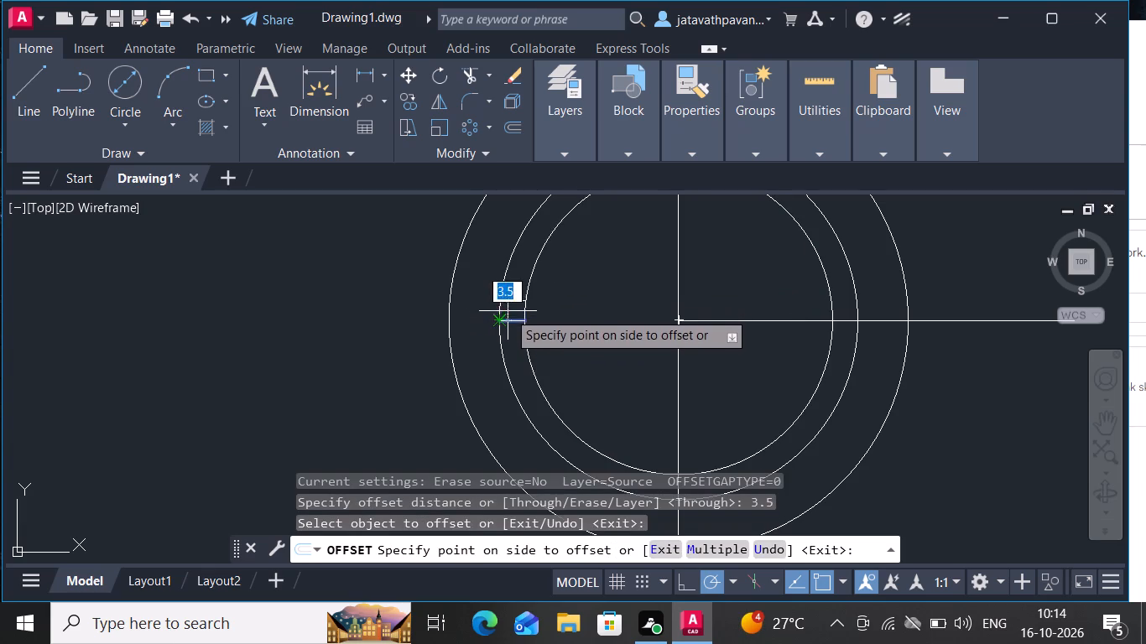
pyautogui.click(508, 308)
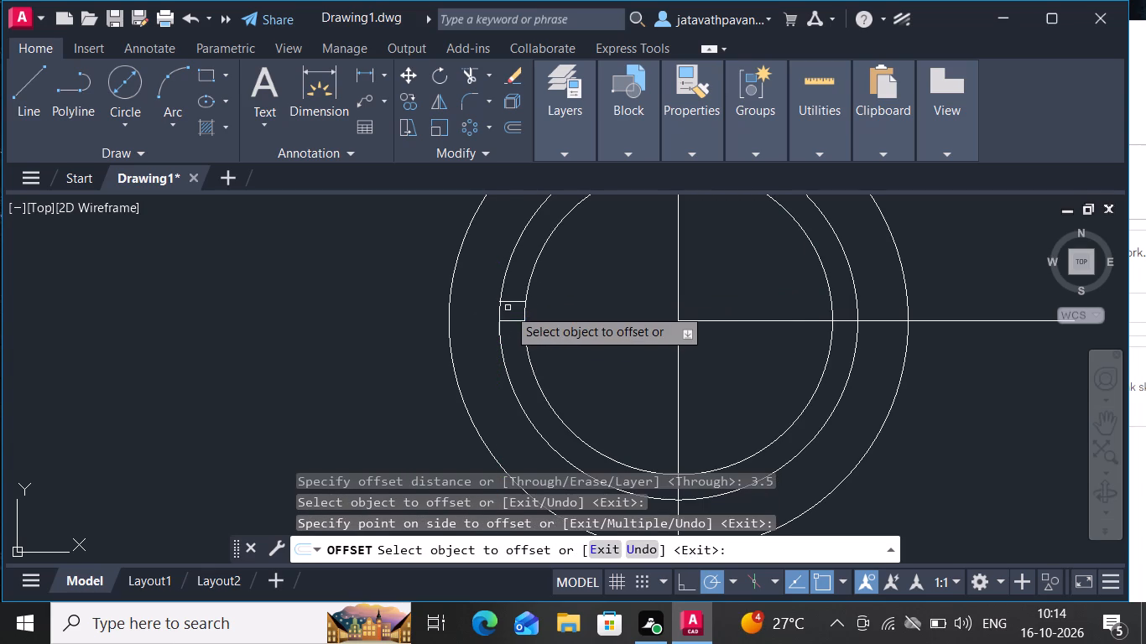
pyautogui.moveTo(506, 320); pyautogui.dragTo(506, 330)
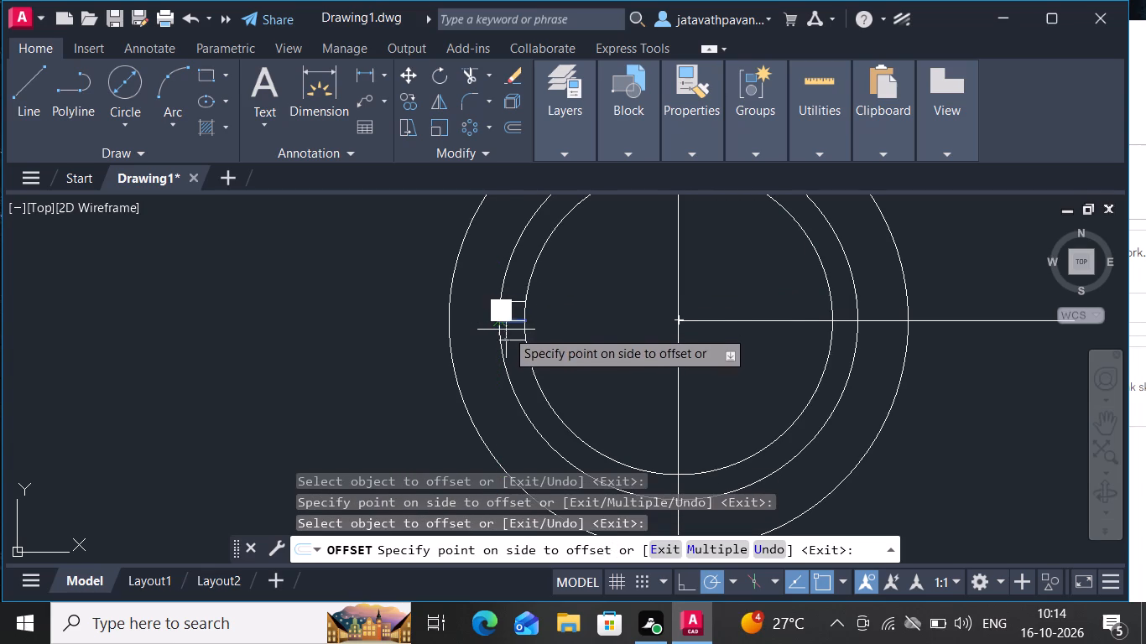
pyautogui.moveTo(506, 330); pyautogui.dragTo(508, 335)
pyautogui.click(508, 335)
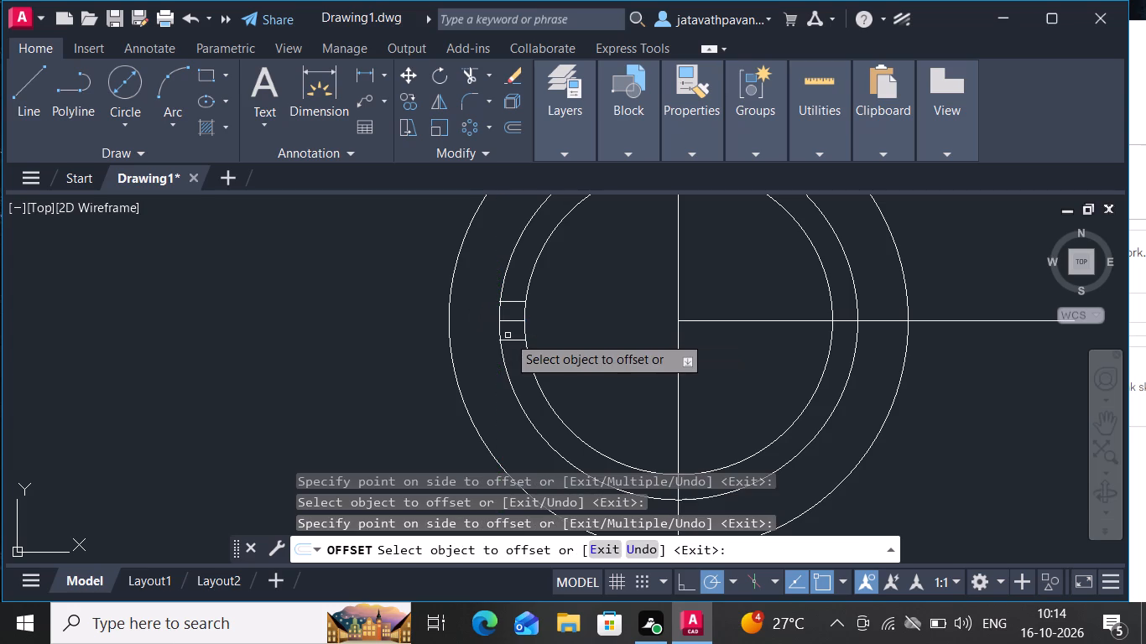
# Trim the upper offset line's overhang at the 64 circle and extend its other end to the 55 circle.
pyautogui.press('Escape')
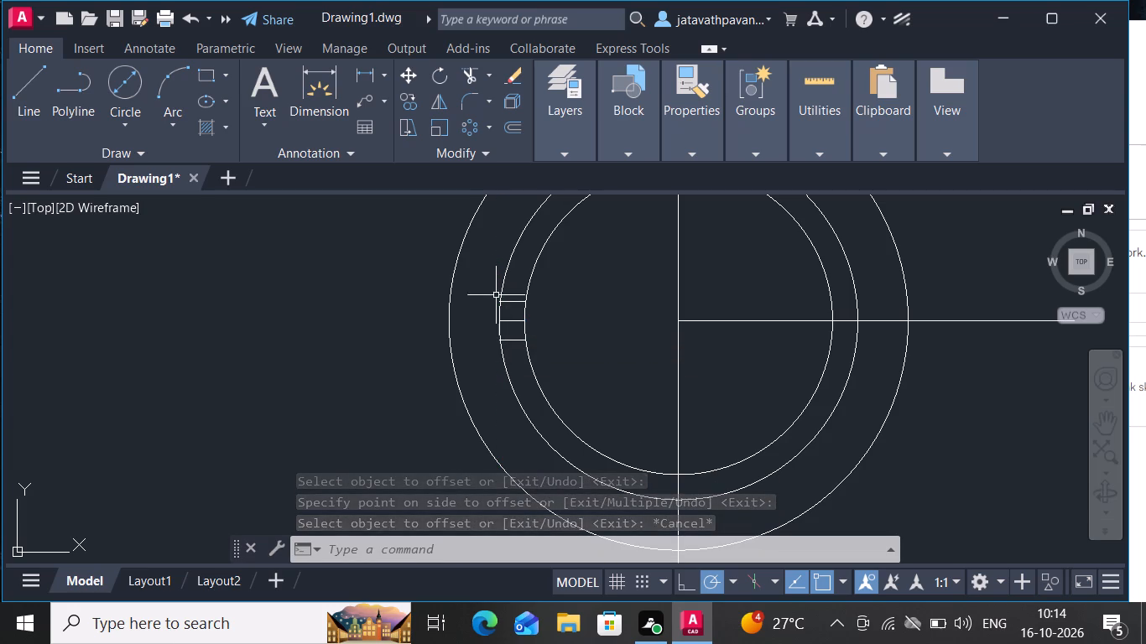
pyautogui.keyDown('ctrl'); pyautogui.scroll(5, 500, 298); pyautogui.keyUp('ctrl')
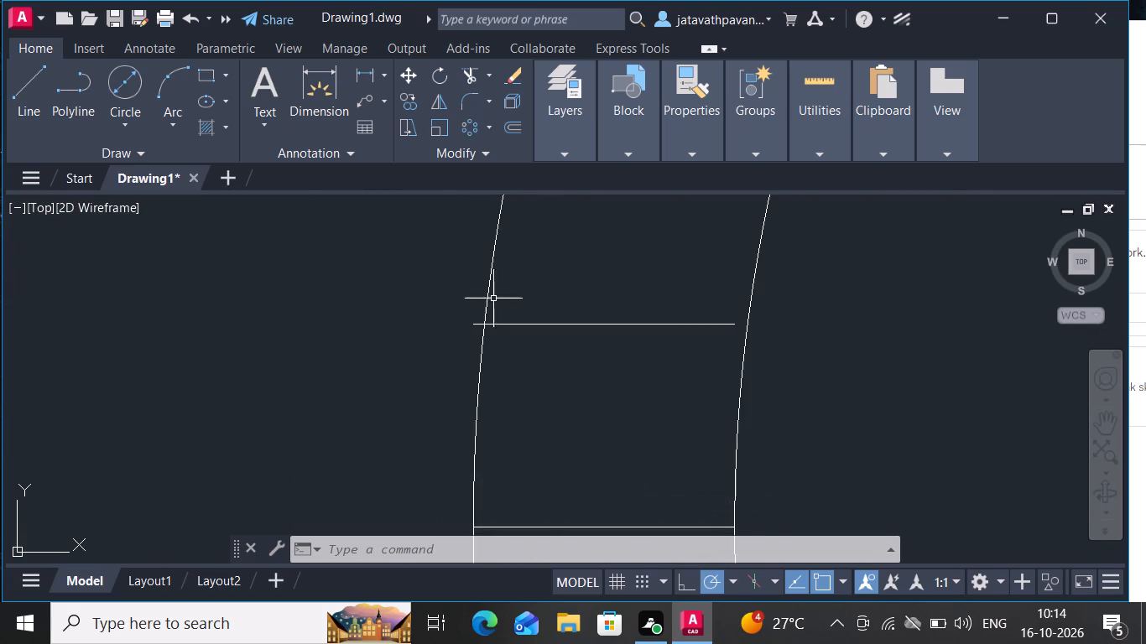
pyautogui.moveTo(466, 75); pyautogui.dragTo(453, 184)
pyautogui.click(466, 69)
pyautogui.moveTo(466, 69); pyautogui.dragTo(445, 212)
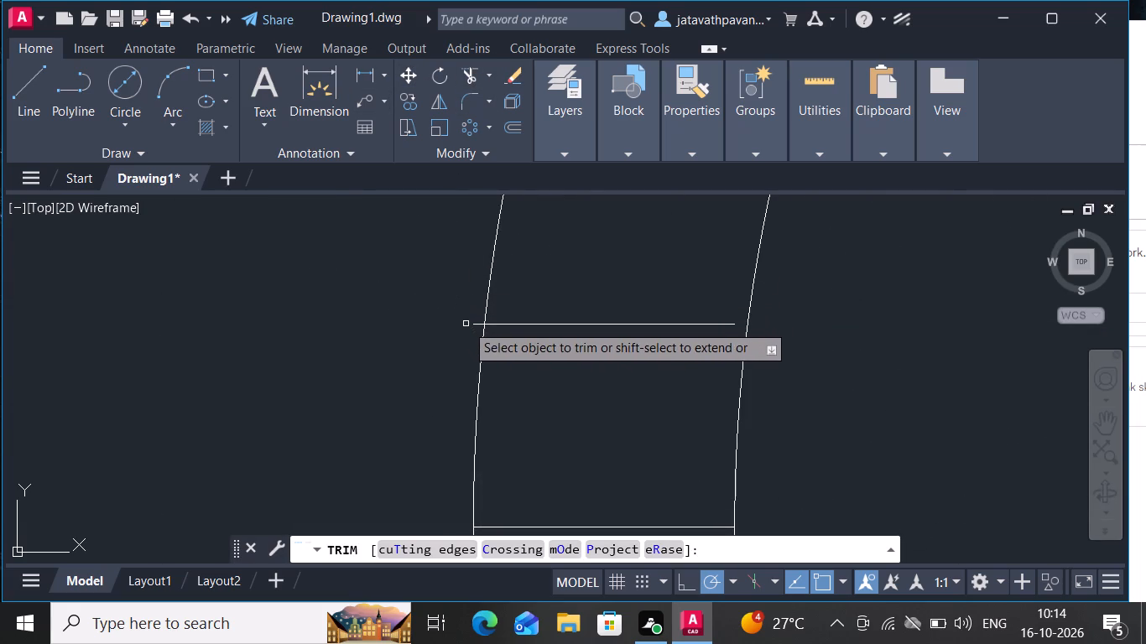
pyautogui.click(477, 324)
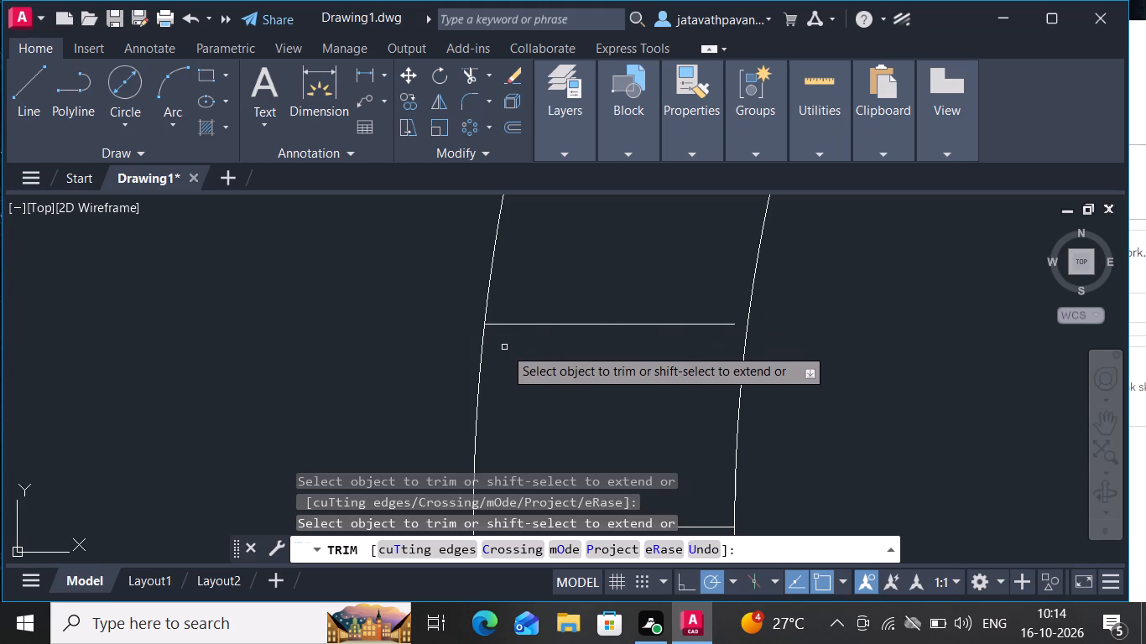
pyautogui.click(489, 75)
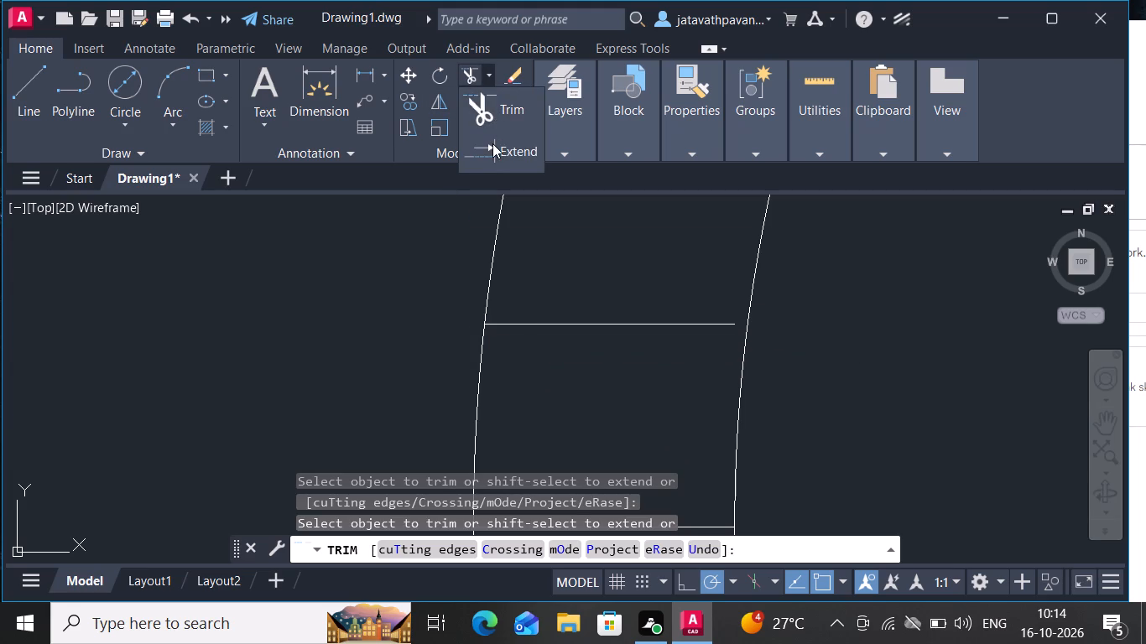
pyautogui.click(492, 143)
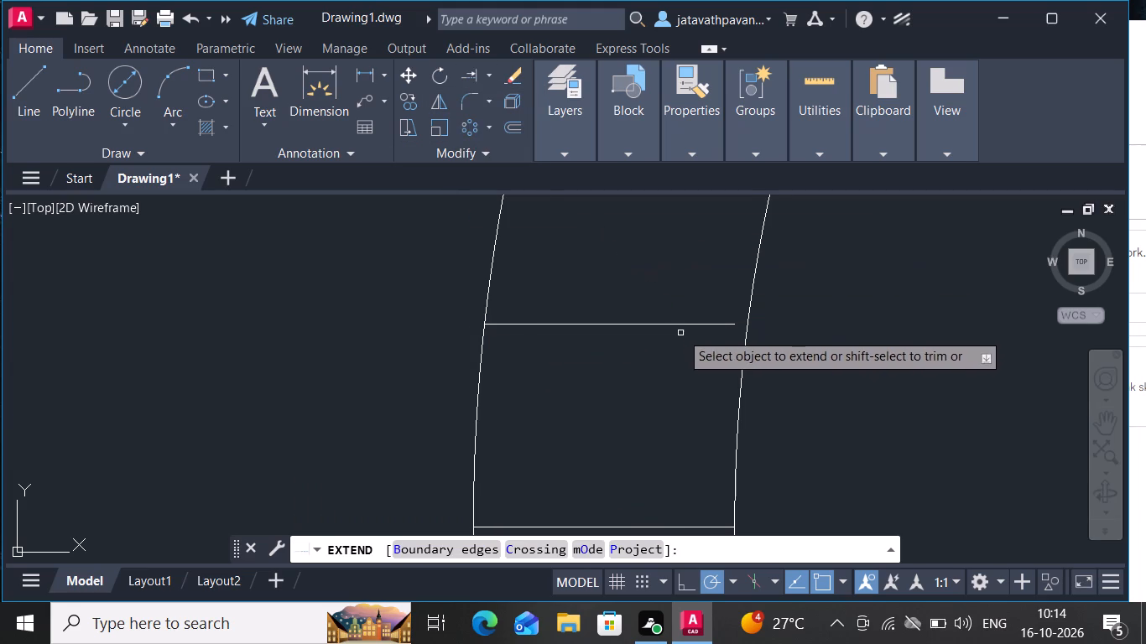
pyautogui.click(682, 323)
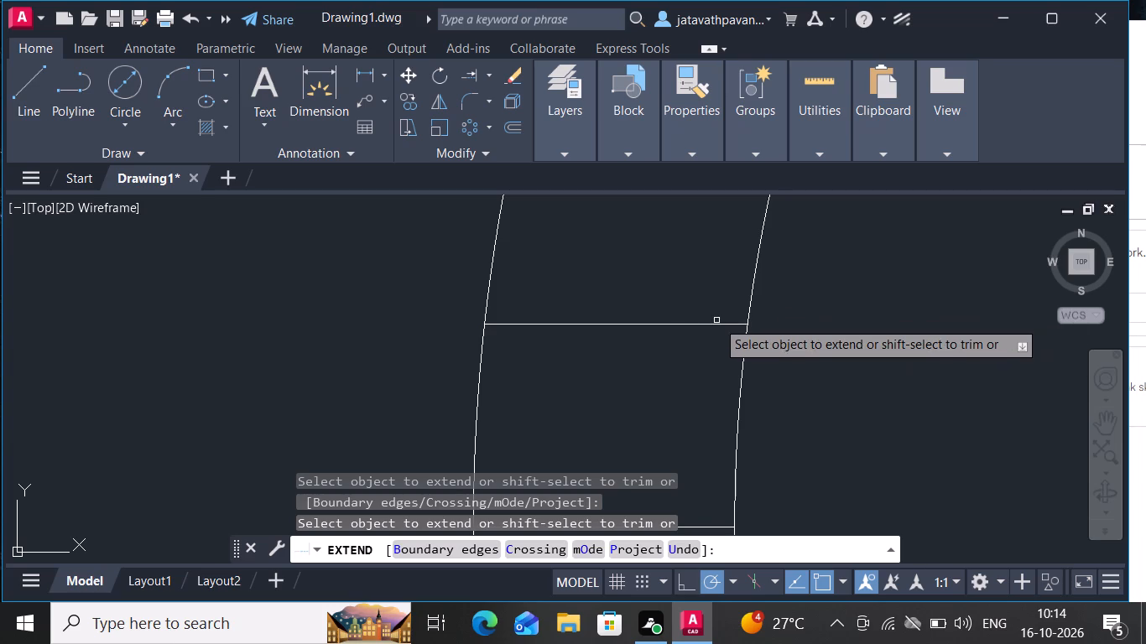
# Extend the lower offset line to the 55 circle and trim its overhang outside the 64 circle.
pyautogui.scroll(-2, 716, 320)
pyautogui.scroll(1, 716, 320)
pyautogui.scroll(-1, 716, 320)
pyautogui.scroll(1, 716, 320)
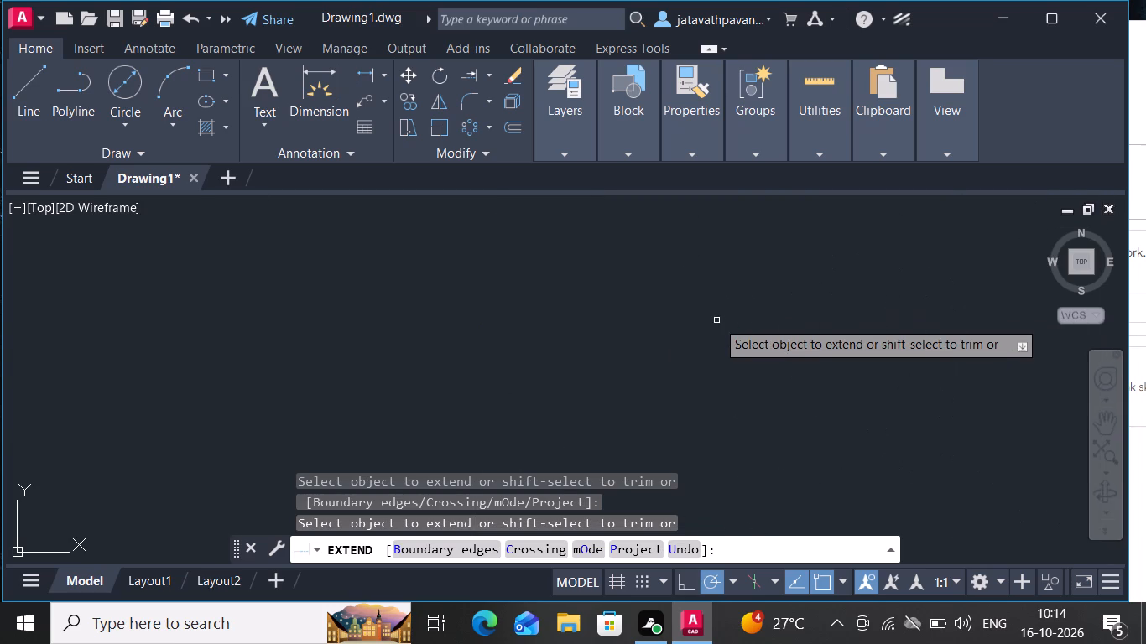
pyautogui.hscroll(2, 716, 320)
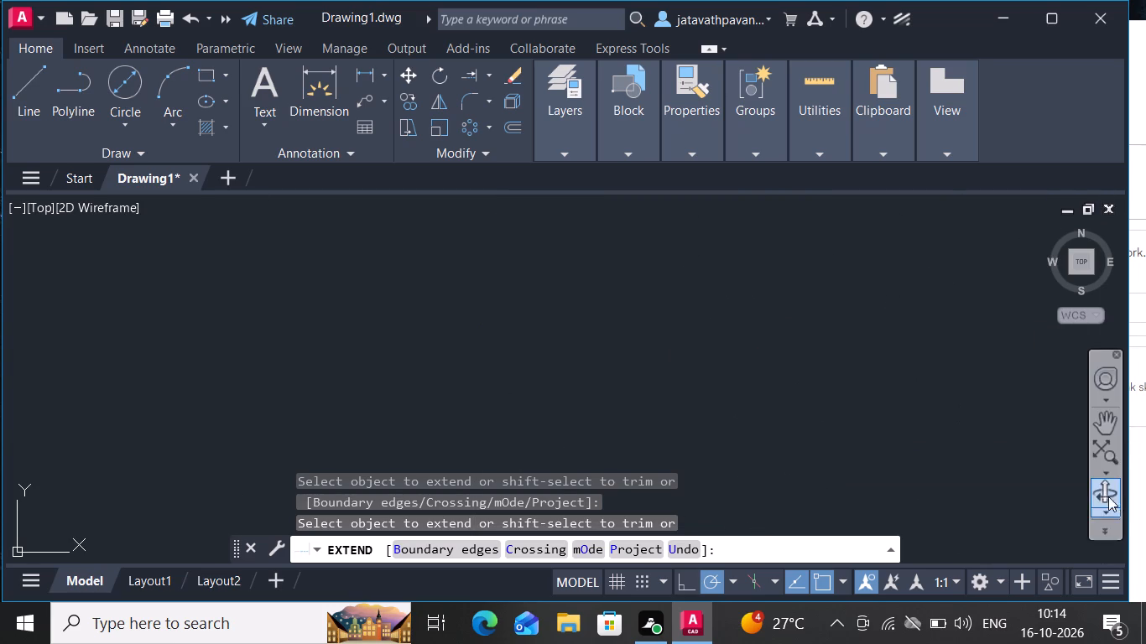
pyautogui.click(1108, 445)
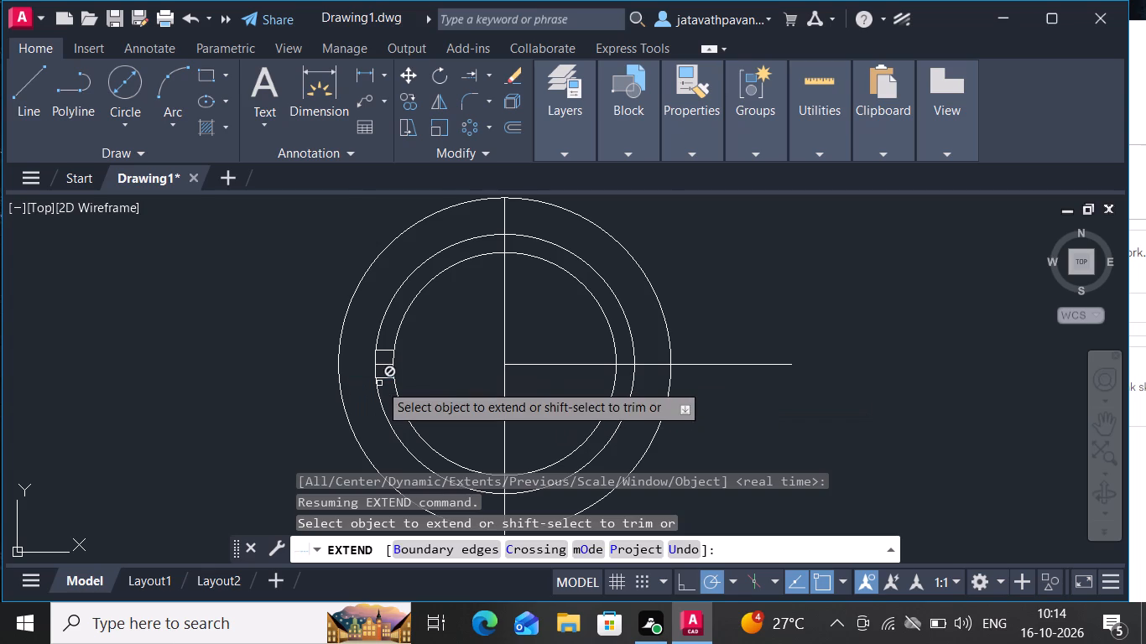
pyautogui.keyDown('ctrl'); pyautogui.scroll(4, 379, 383); pyautogui.keyUp('ctrl')
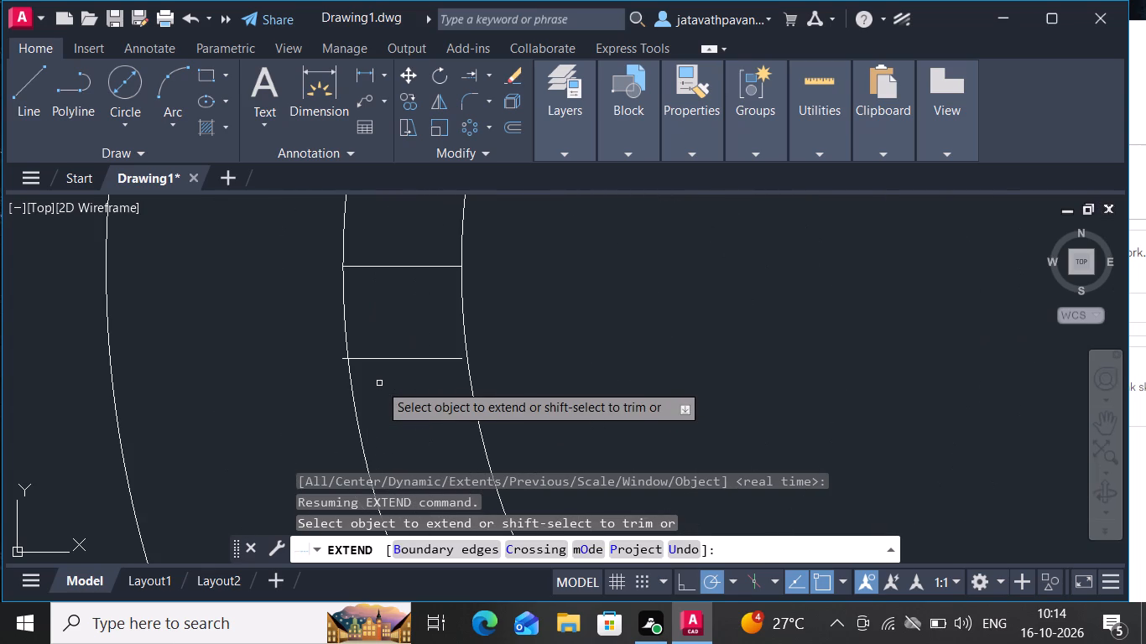
pyautogui.click(420, 359)
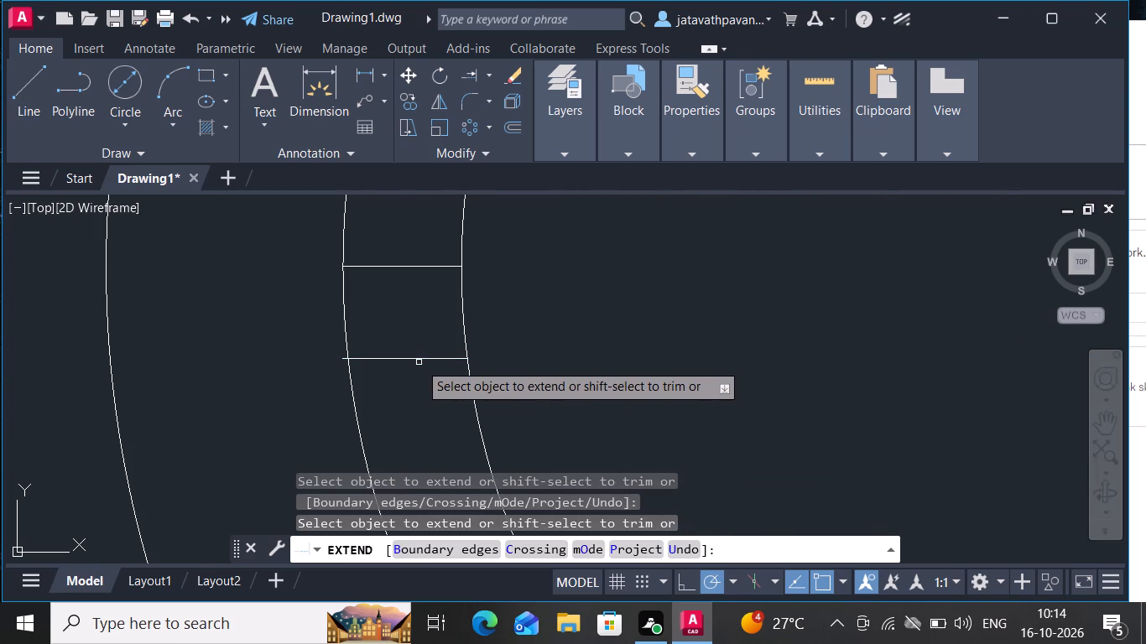
pyautogui.click(487, 75)
pyautogui.moveTo(483, 89); pyautogui.dragTo(303, 275)
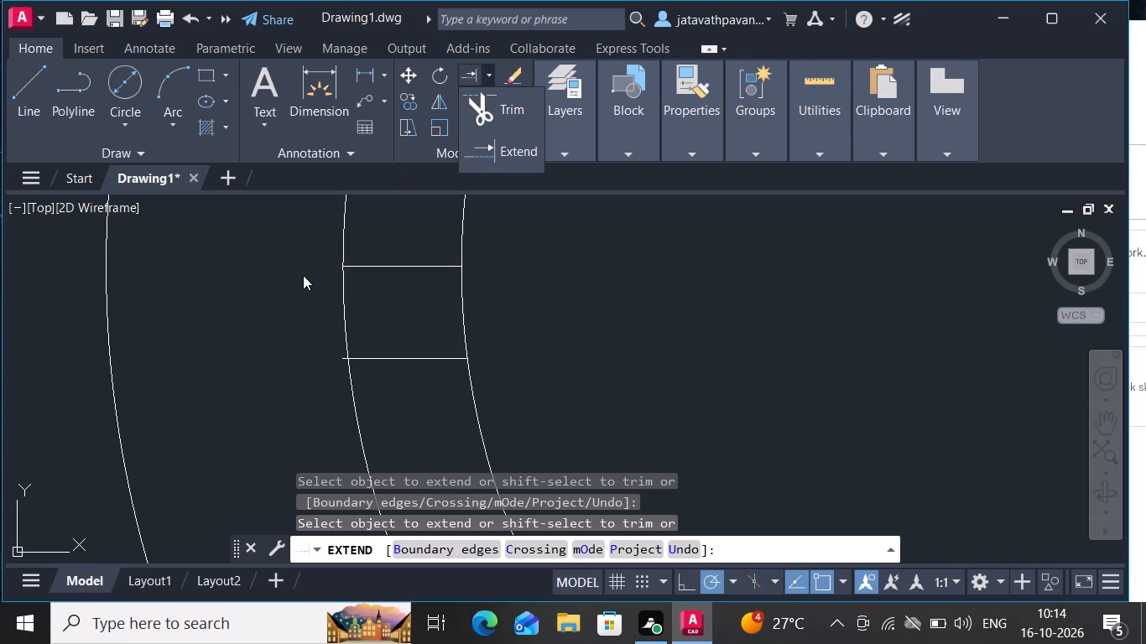
pyautogui.click(506, 106)
pyautogui.moveTo(506, 106); pyautogui.dragTo(338, 278)
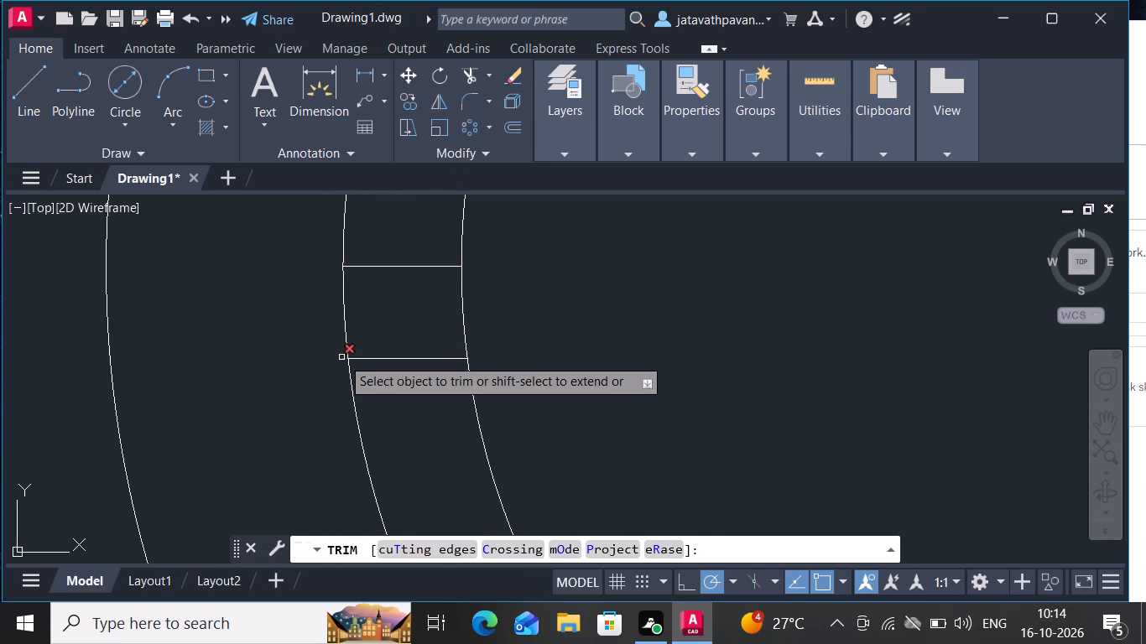
pyautogui.click(341, 357)
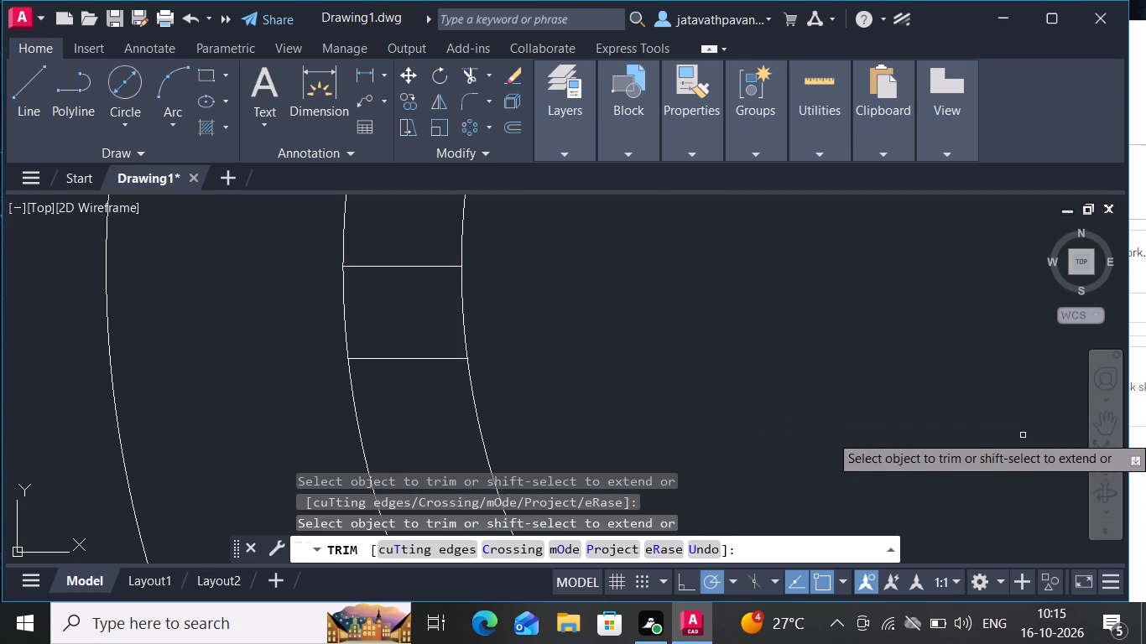
pyautogui.click(1109, 455)
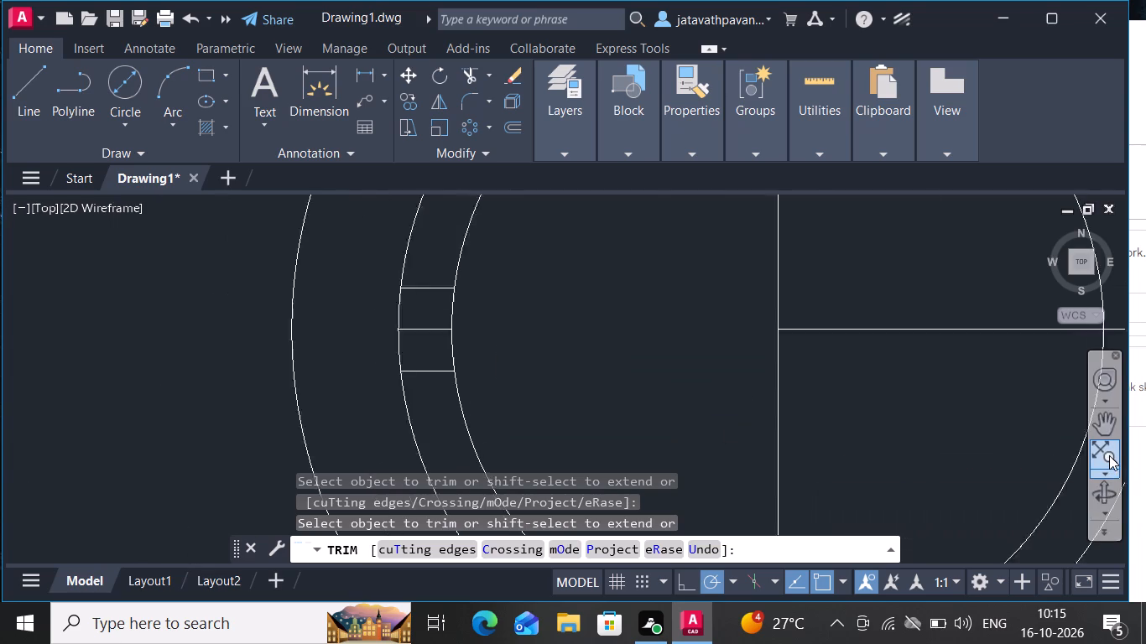
pyautogui.press('Escape')
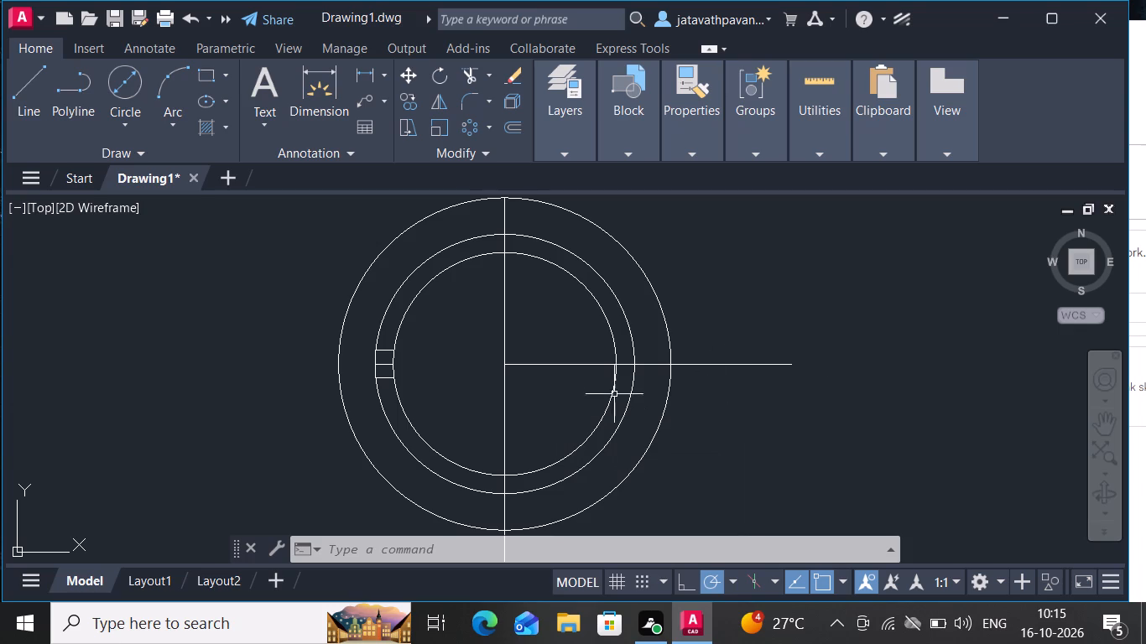
# Trim the slot open, removing its middle segment, the 55 circle's arc across its mouth, and the 64 circle outside it.
pyautogui.doubleClick(468, 73)
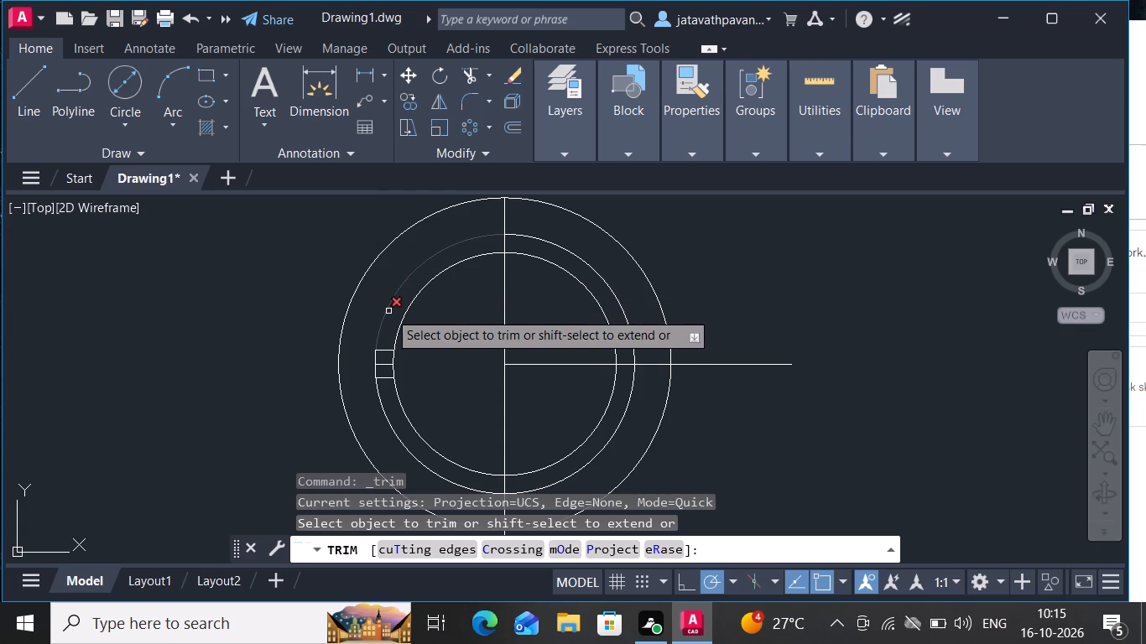
pyautogui.click(387, 363)
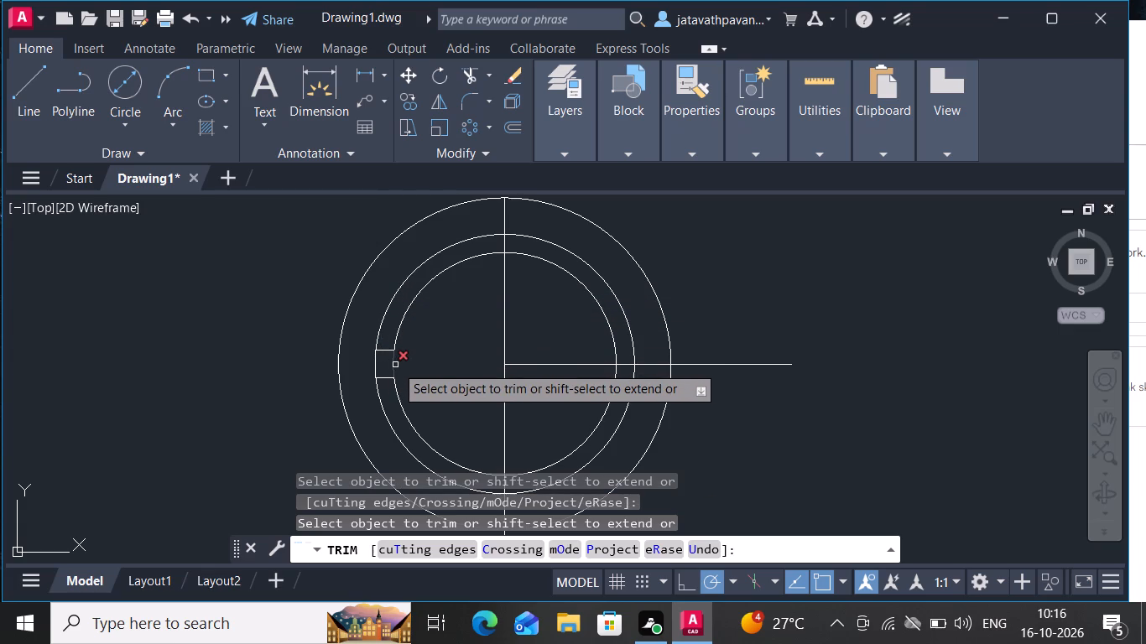
pyautogui.click(395, 365)
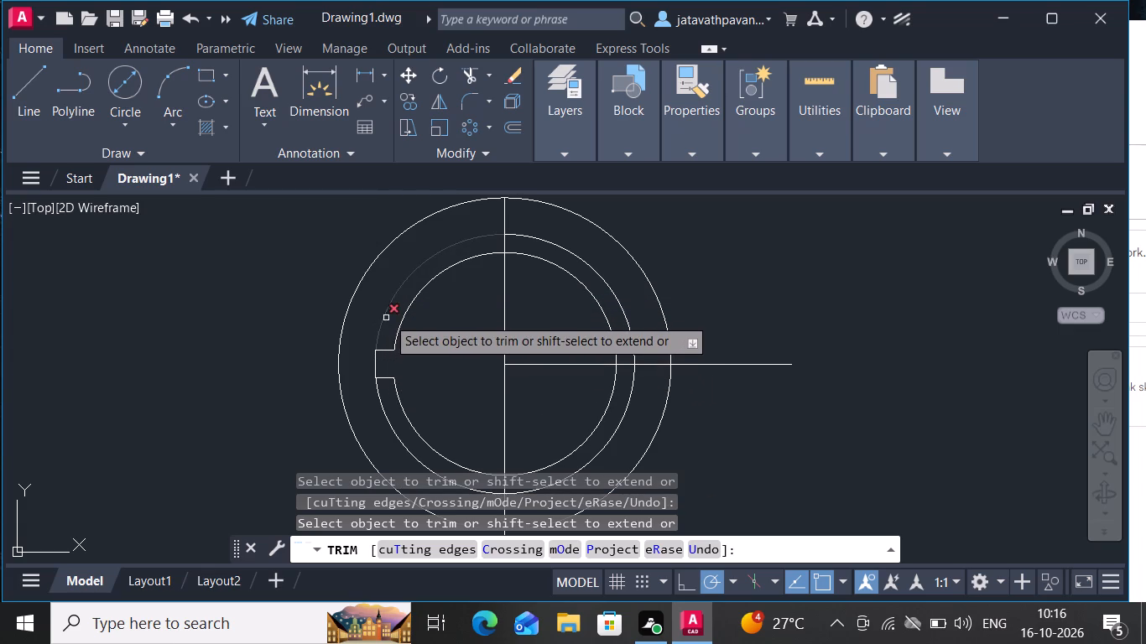
pyautogui.click(388, 315)
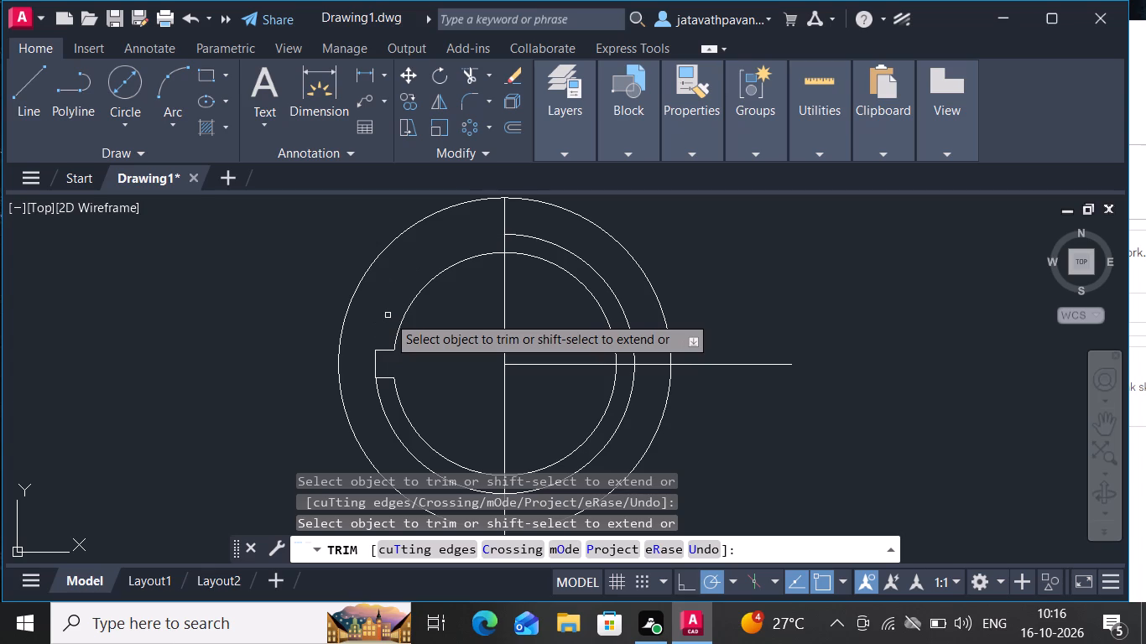
pyautogui.click(380, 406)
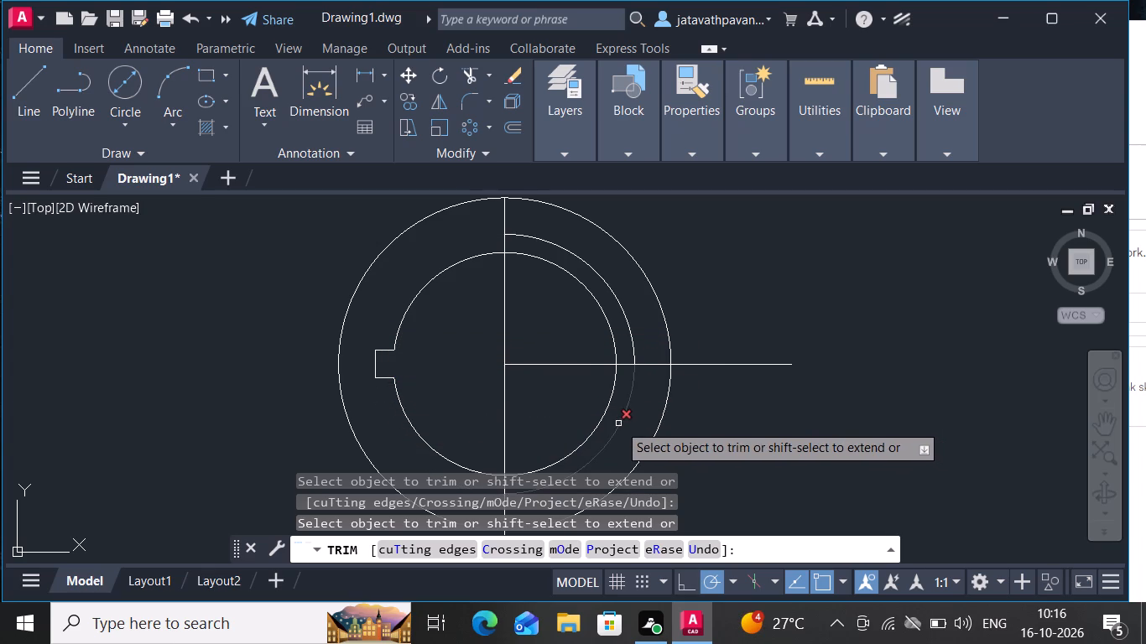
pyautogui.moveTo(618, 423); pyautogui.dragTo(632, 323)
pyautogui.click(632, 323)
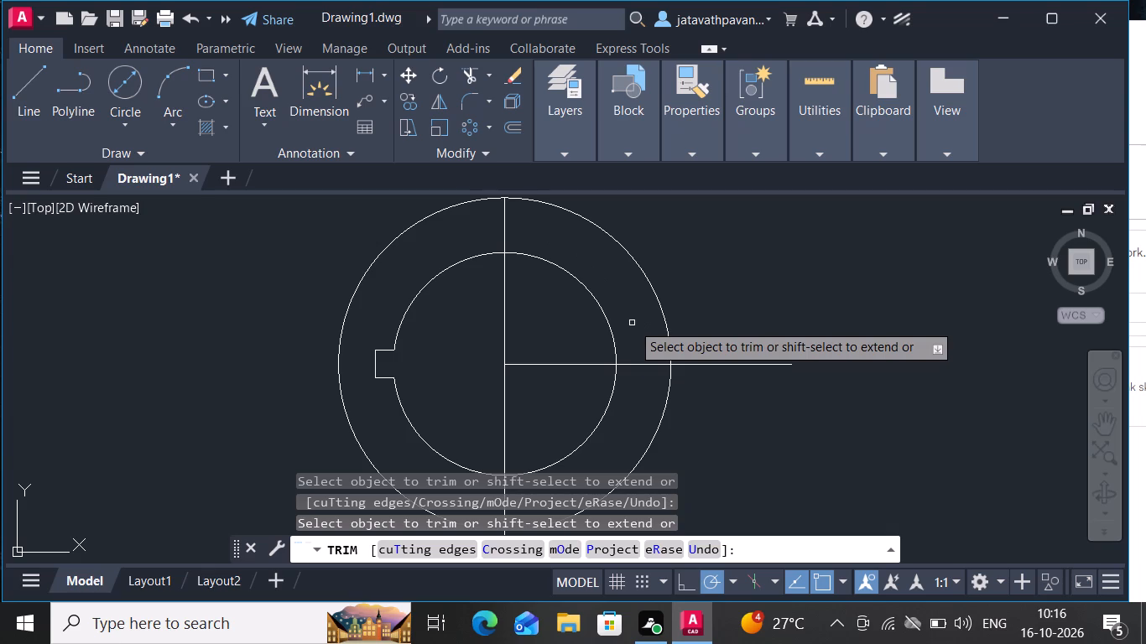
pyautogui.press('Escape')
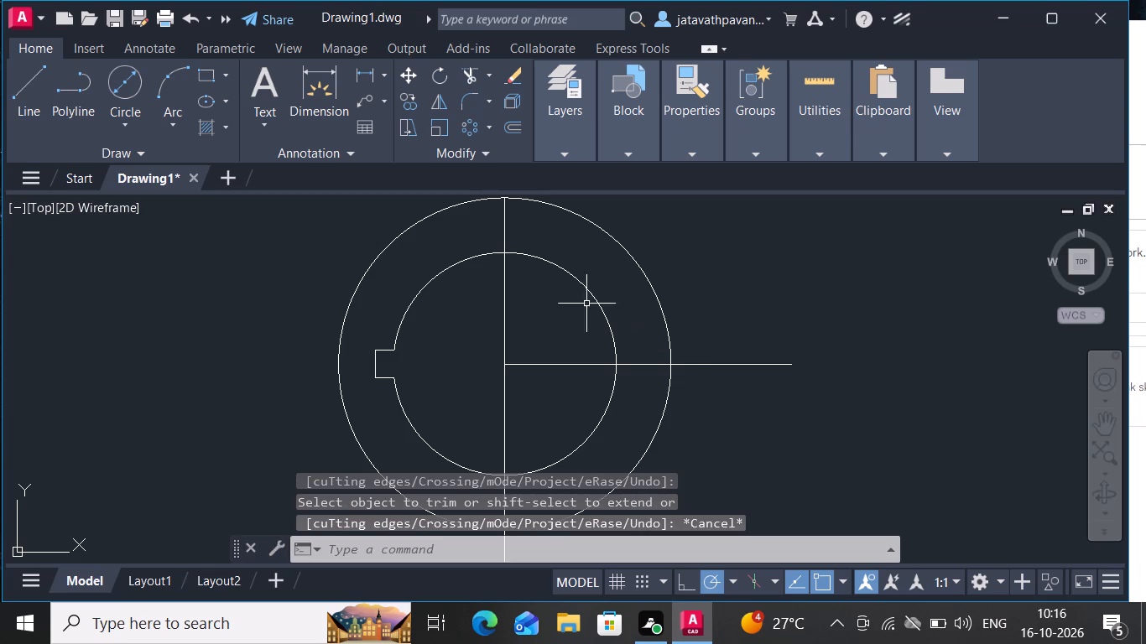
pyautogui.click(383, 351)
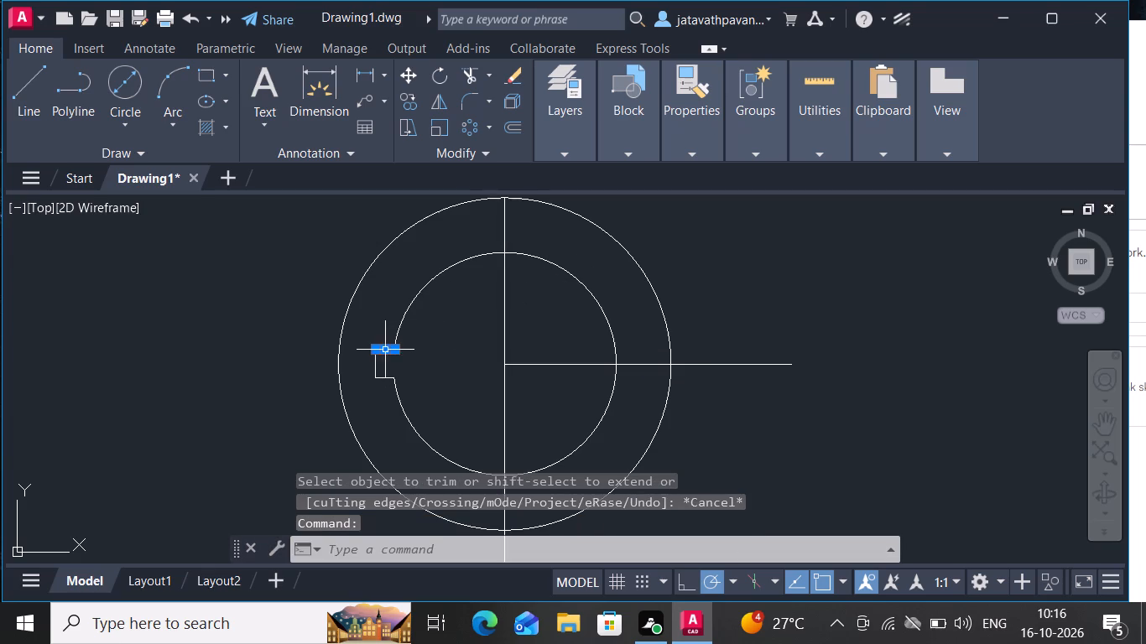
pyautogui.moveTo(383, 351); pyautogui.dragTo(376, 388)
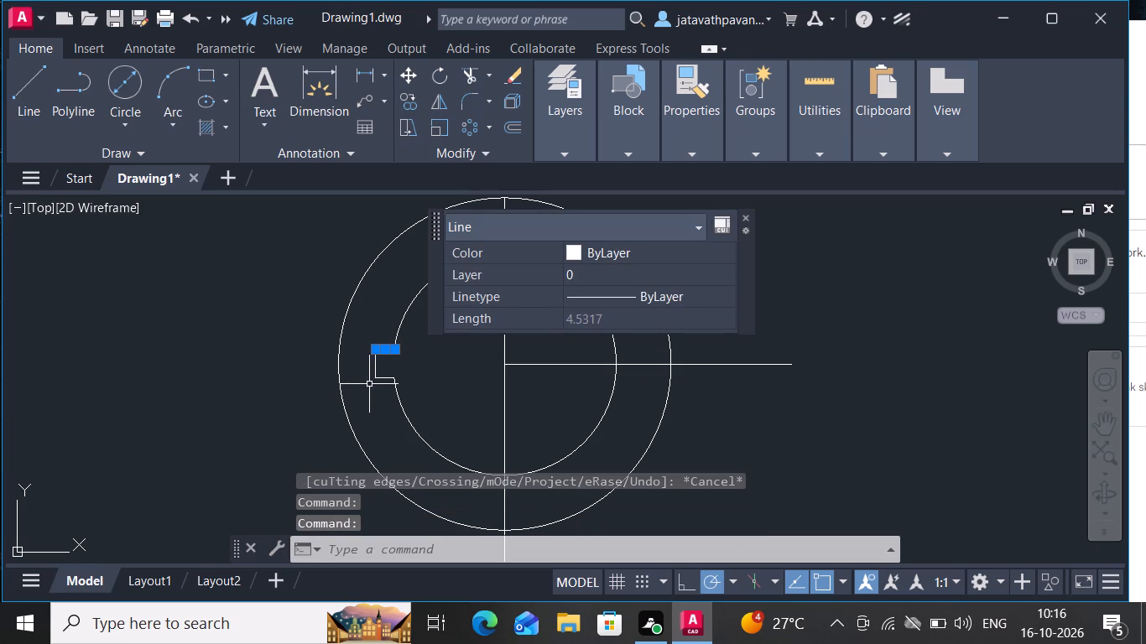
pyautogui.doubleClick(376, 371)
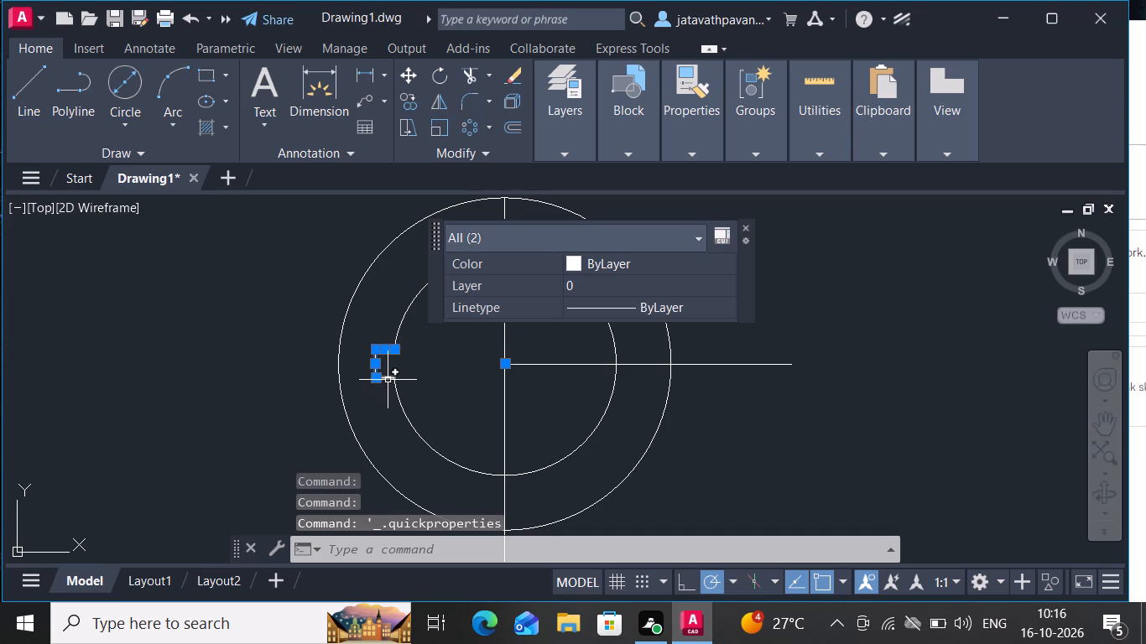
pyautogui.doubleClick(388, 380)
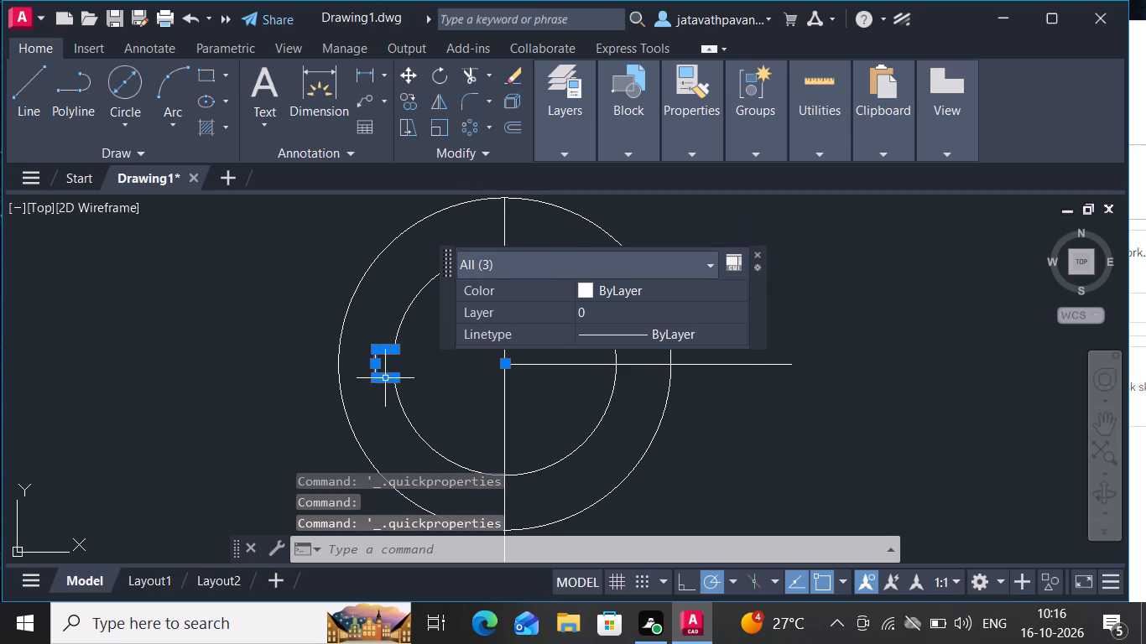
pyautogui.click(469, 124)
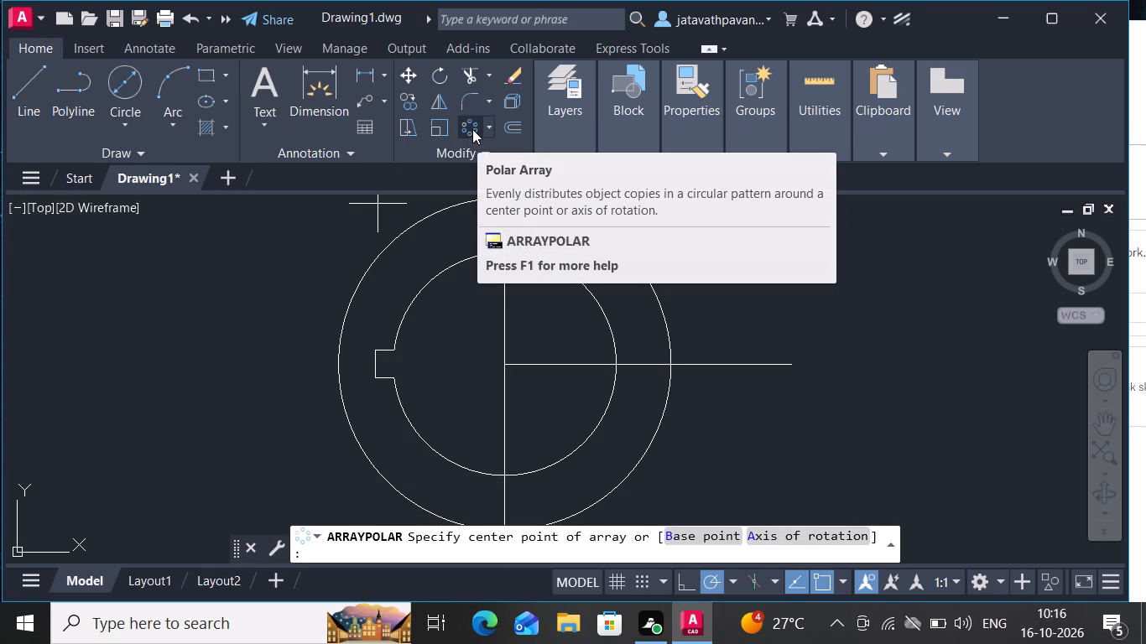
# Polar-array the slot's upper, lower and end edges around the common centre of the circles.
pyautogui.doubleClick(466, 126)
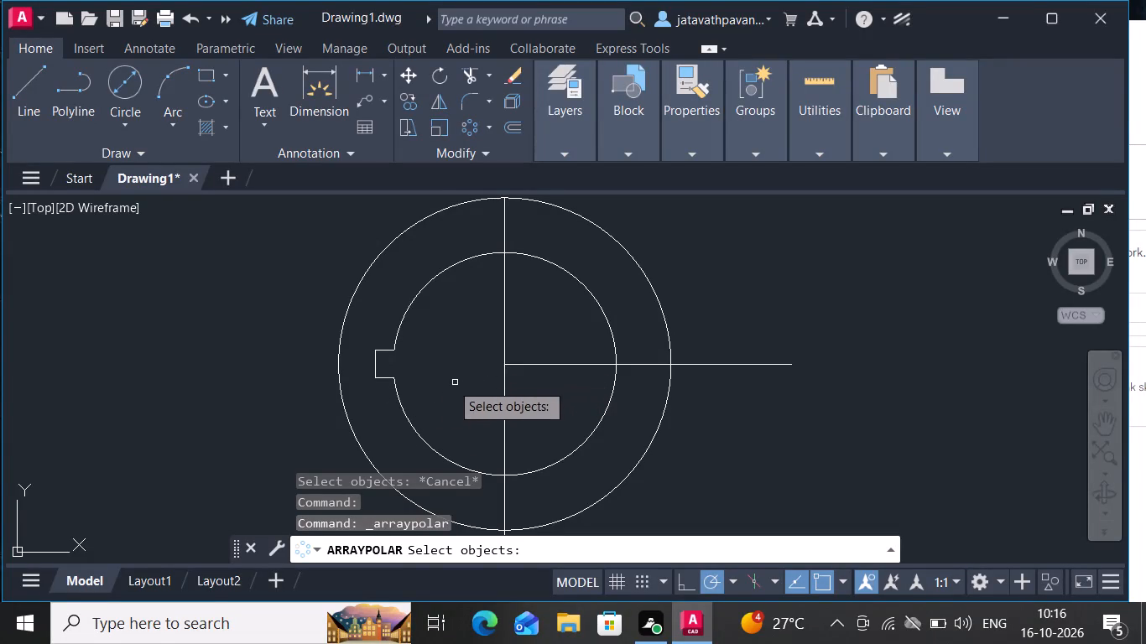
pyautogui.click(383, 379)
pyautogui.moveTo(383, 379); pyautogui.dragTo(383, 366)
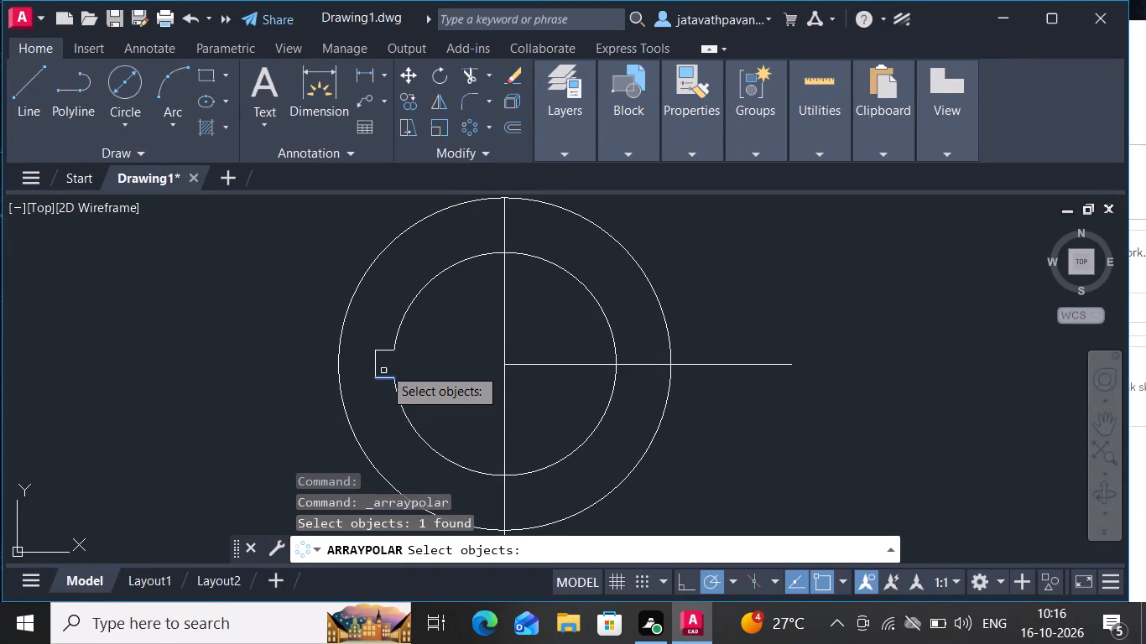
pyautogui.moveTo(383, 366); pyautogui.dragTo(382, 349)
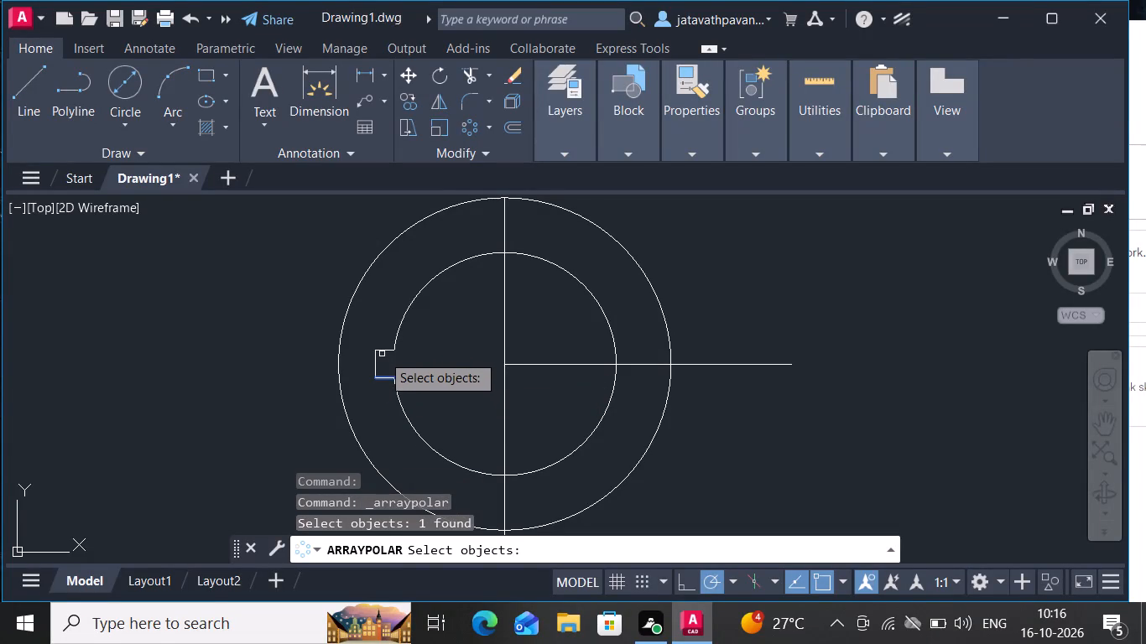
pyautogui.moveTo(384, 351); pyautogui.dragTo(378, 361)
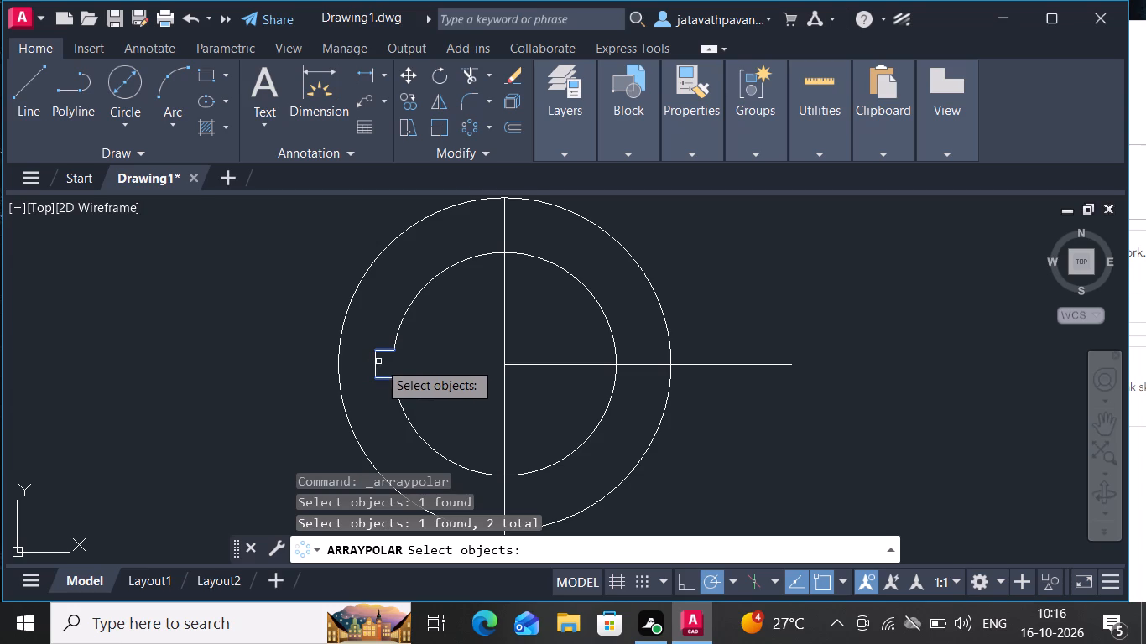
pyautogui.moveTo(378, 361); pyautogui.dragTo(377, 365)
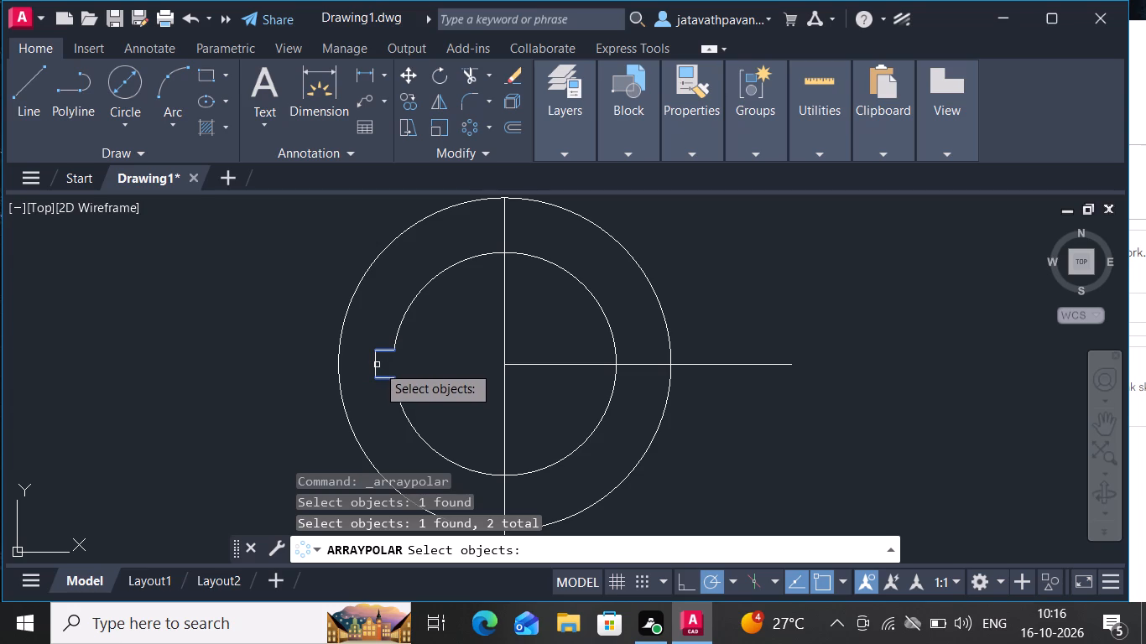
pyautogui.moveTo(377, 365); pyautogui.dragTo(375, 364)
pyautogui.click(375, 364)
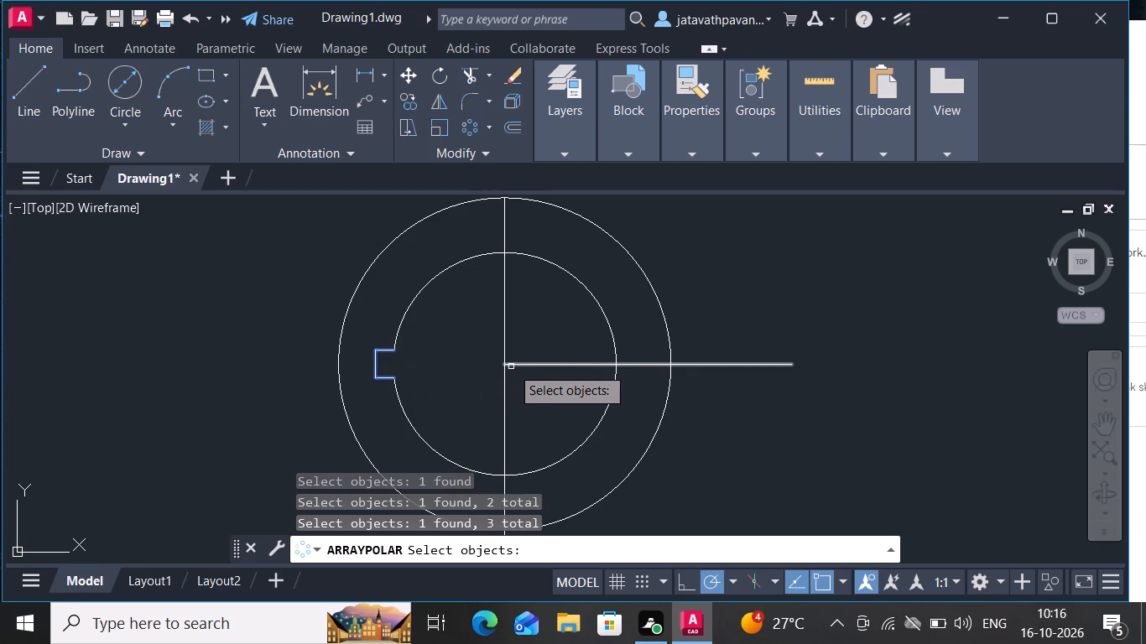
pyautogui.press('Return')
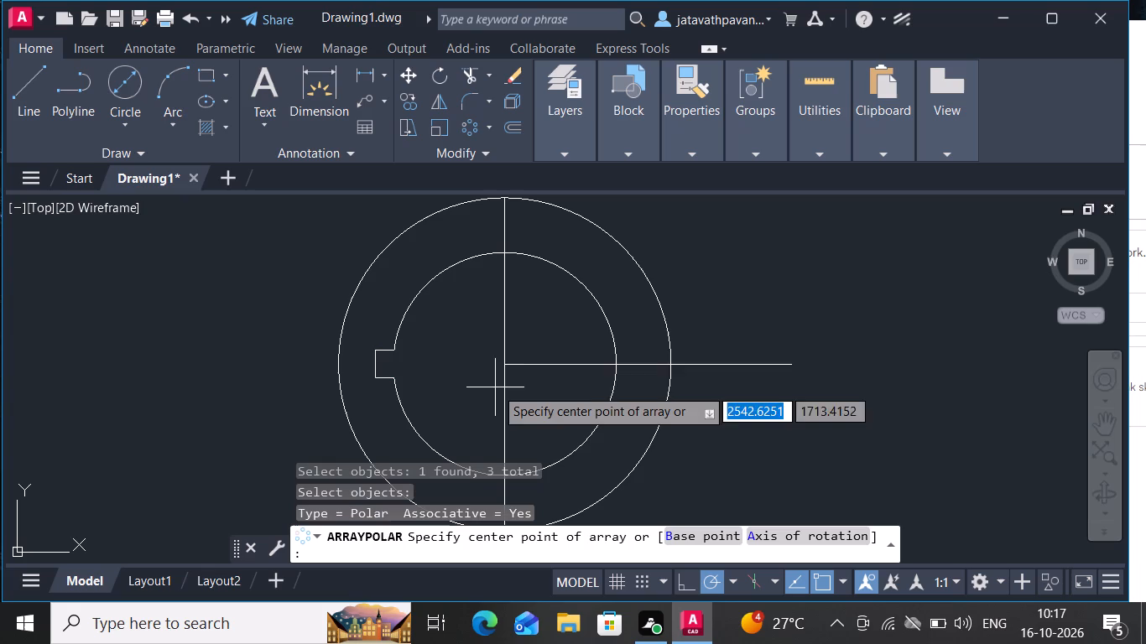
pyautogui.click(503, 370)
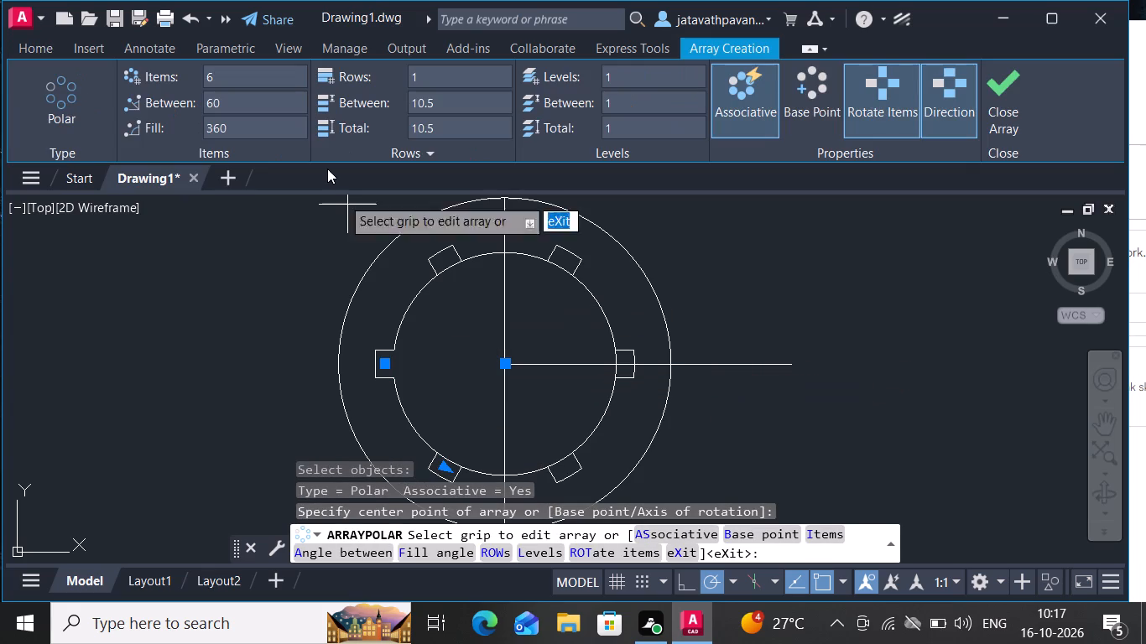
# Set the slot's polar array to 12 items and finish the array.
pyautogui.click(267, 76)
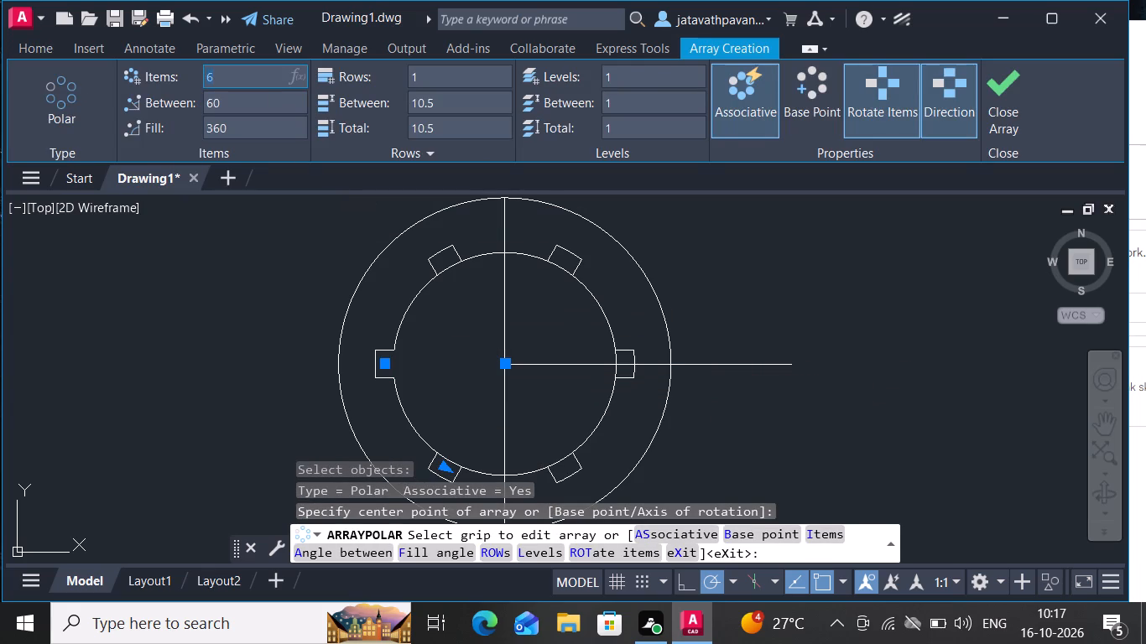
pyautogui.press('BackSpace')
pyautogui.write('12')
pyautogui.press('Return')
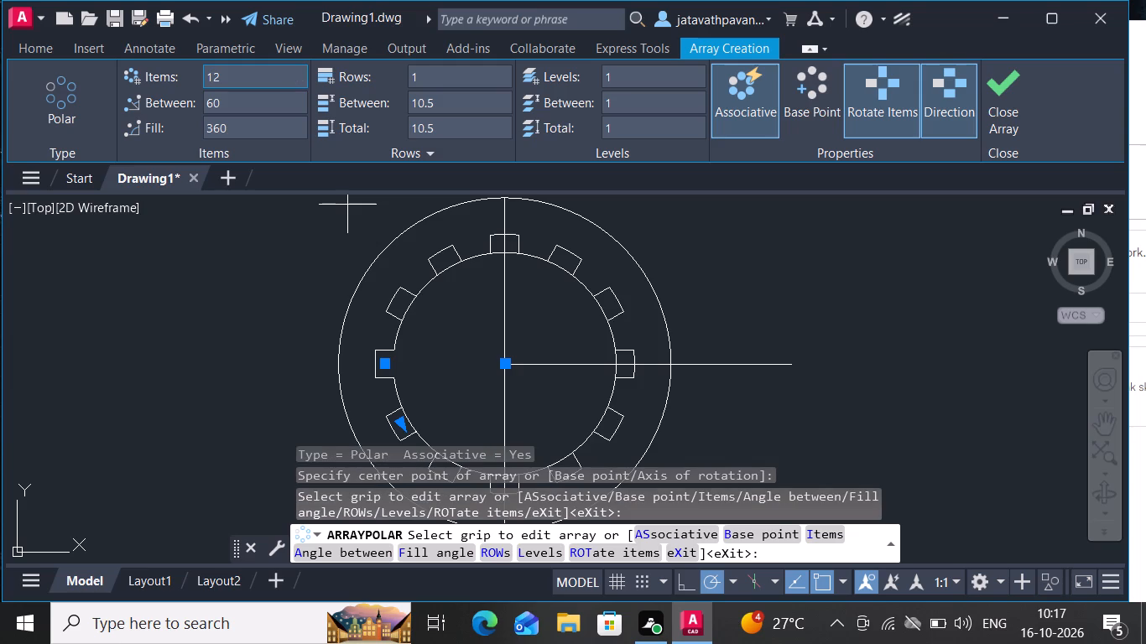
pyautogui.press('Escape')
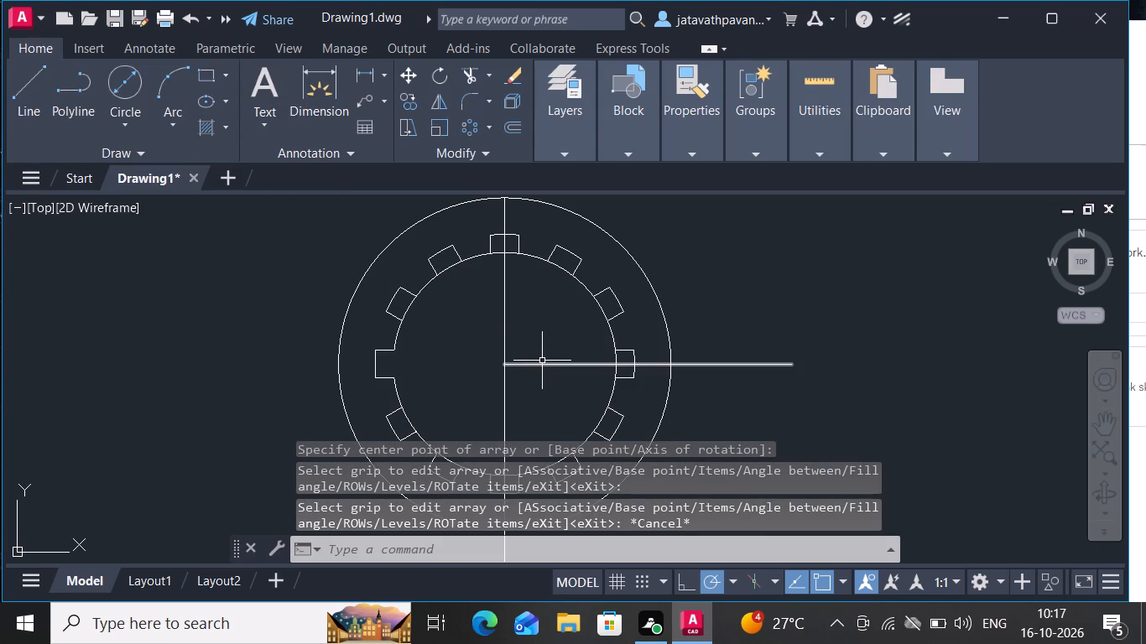
pyautogui.press('Escape')
pyautogui.press('Escape')
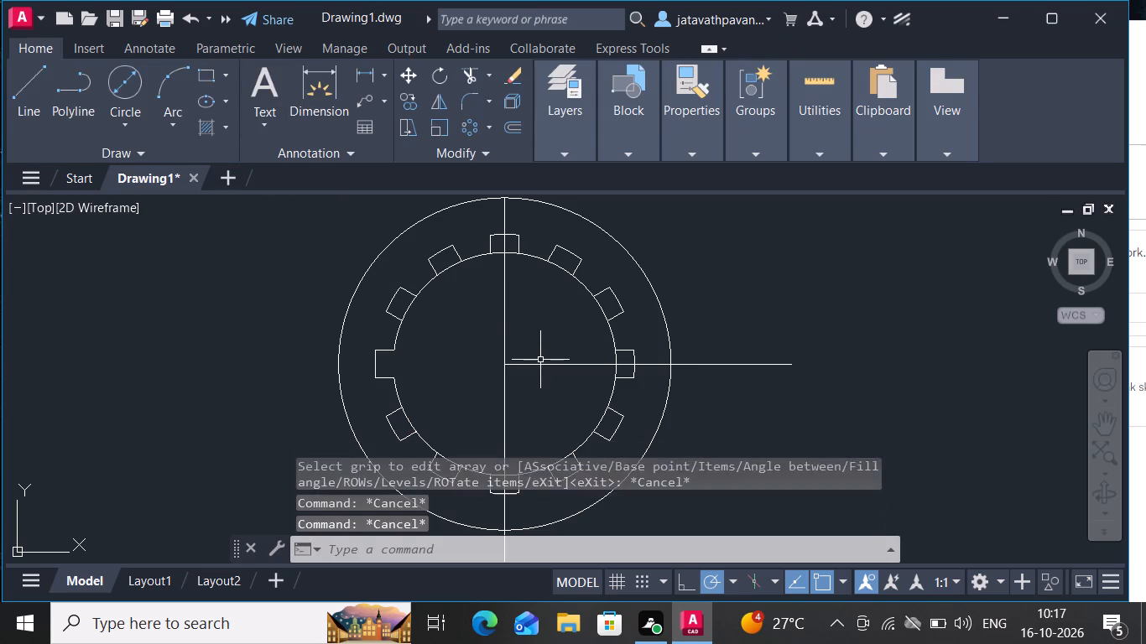
pyautogui.press('Escape')
pyautogui.press('Escape')
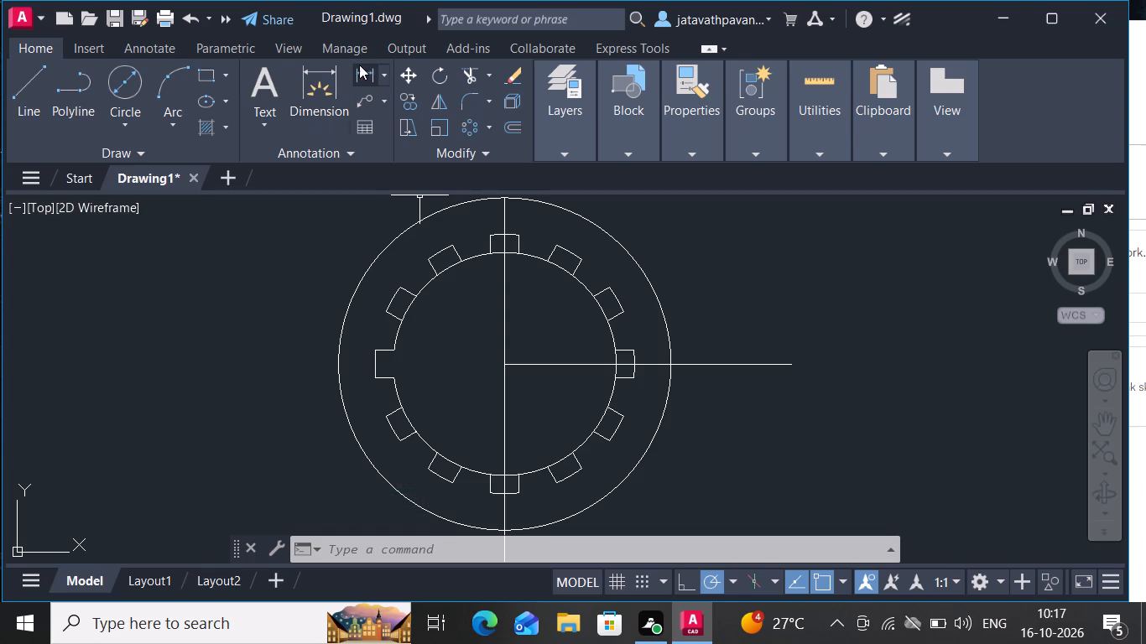
# Trim the 55 circle's arcs across the mouths of the five arrayed slots on the upper half, including the top slot.
pyautogui.click(383, 75)
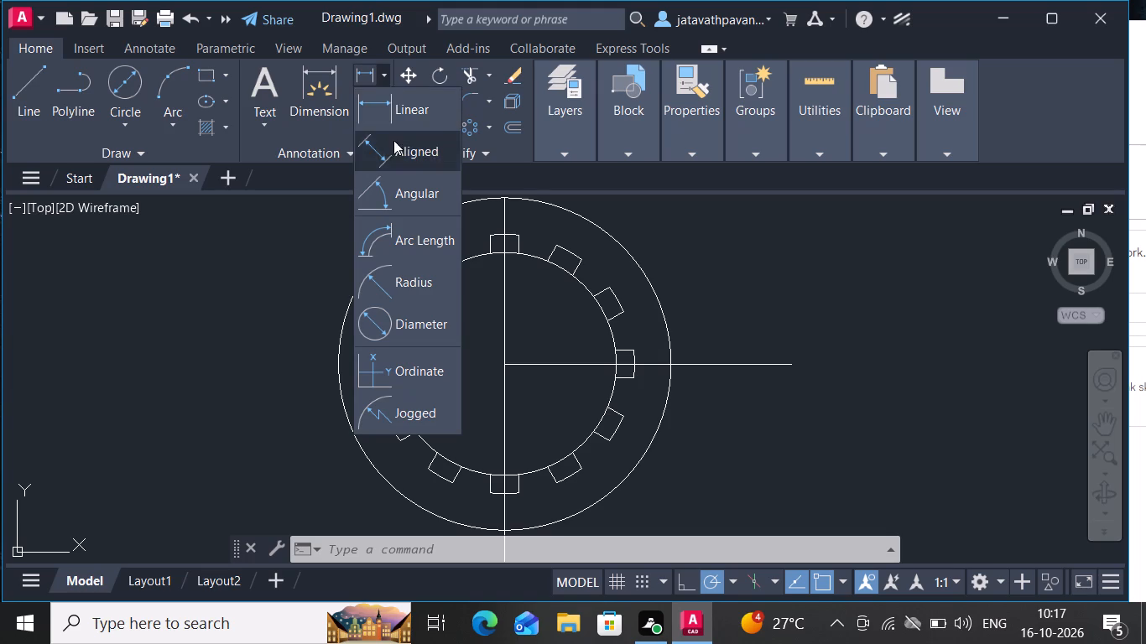
pyautogui.click(466, 73)
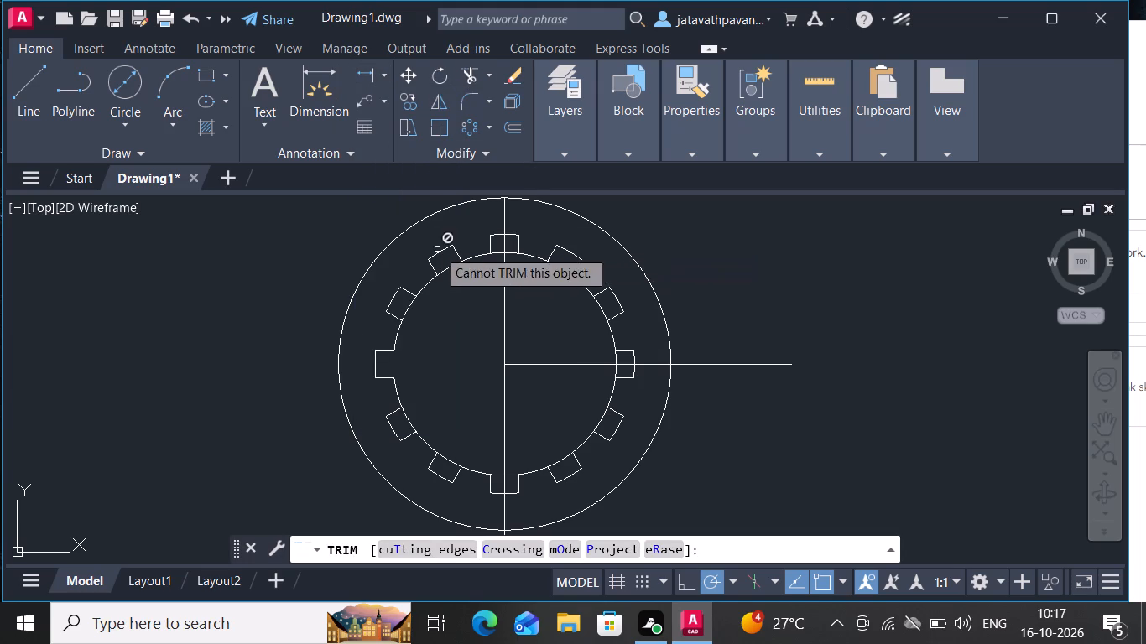
pyautogui.moveTo(408, 310); pyautogui.dragTo(443, 283)
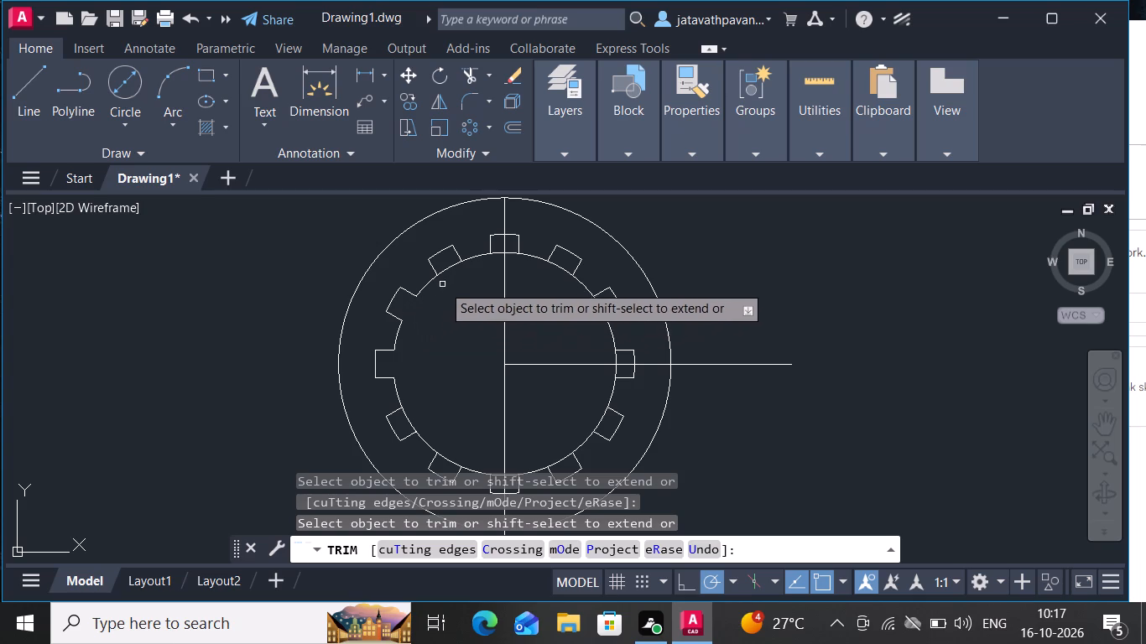
pyautogui.moveTo(443, 283); pyautogui.dragTo(448, 263)
pyautogui.click(448, 263)
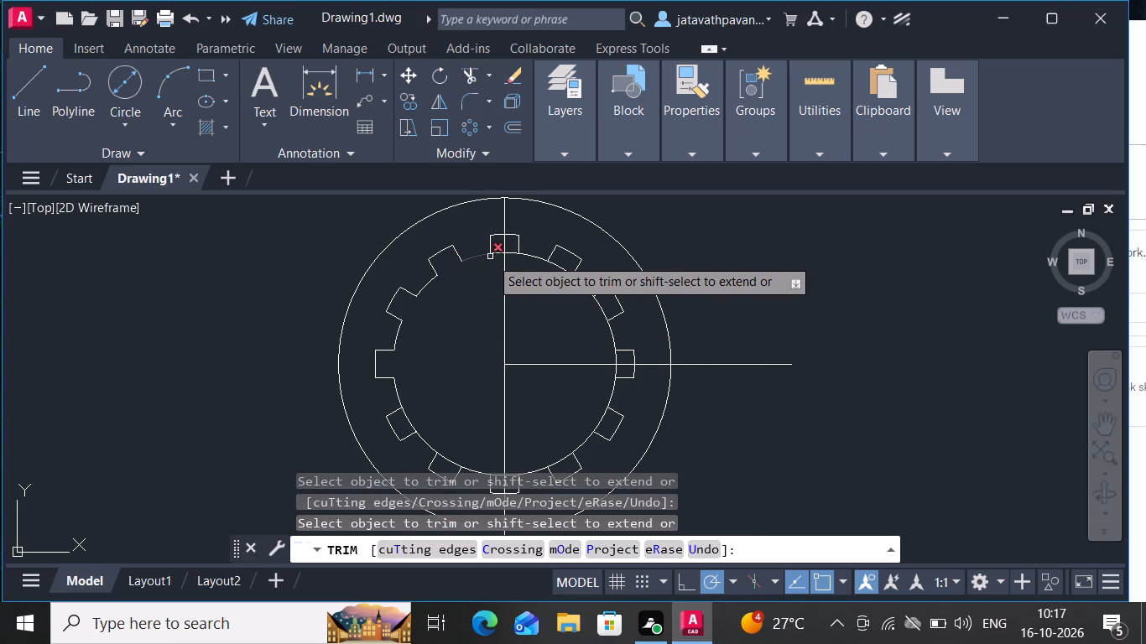
pyautogui.moveTo(497, 255); pyautogui.dragTo(509, 255)
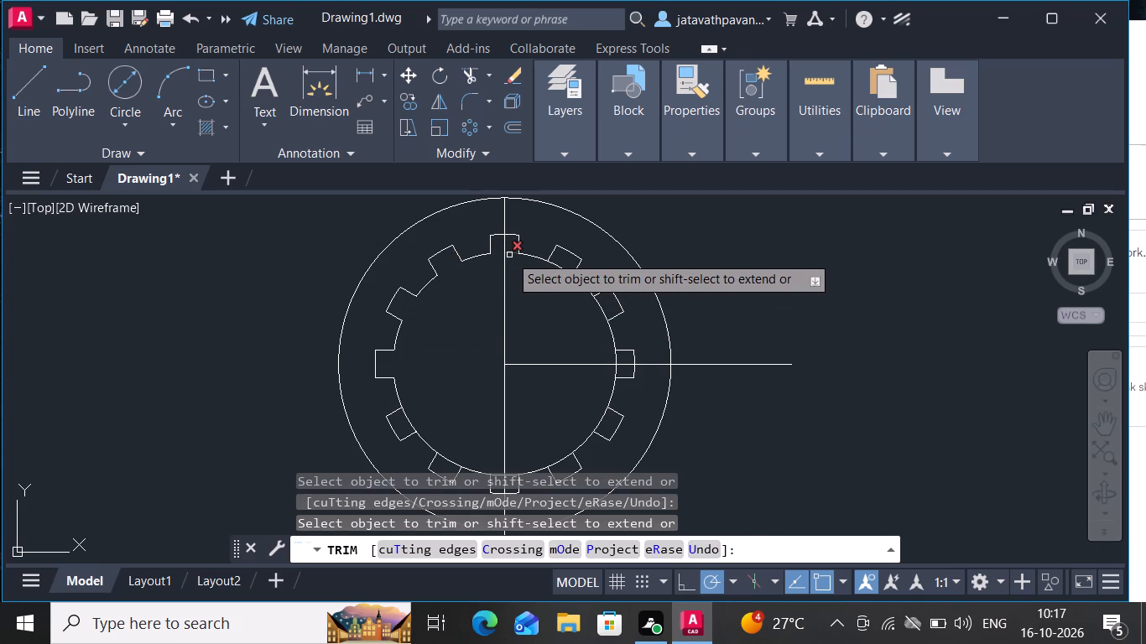
pyautogui.click(509, 255)
pyautogui.click(556, 265)
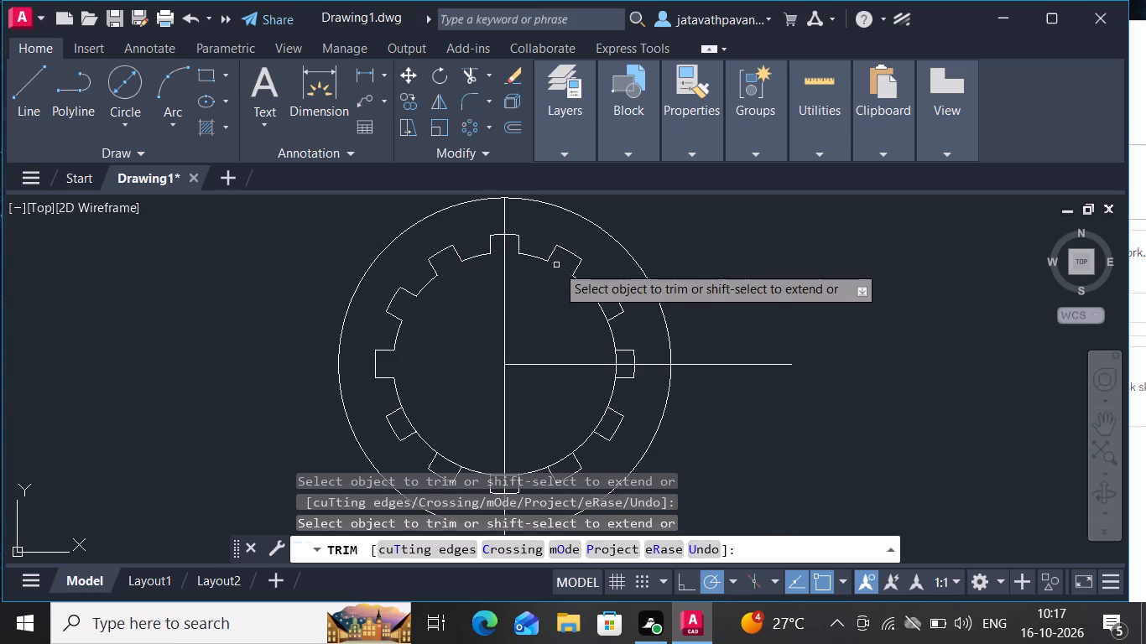
pyautogui.click(598, 309)
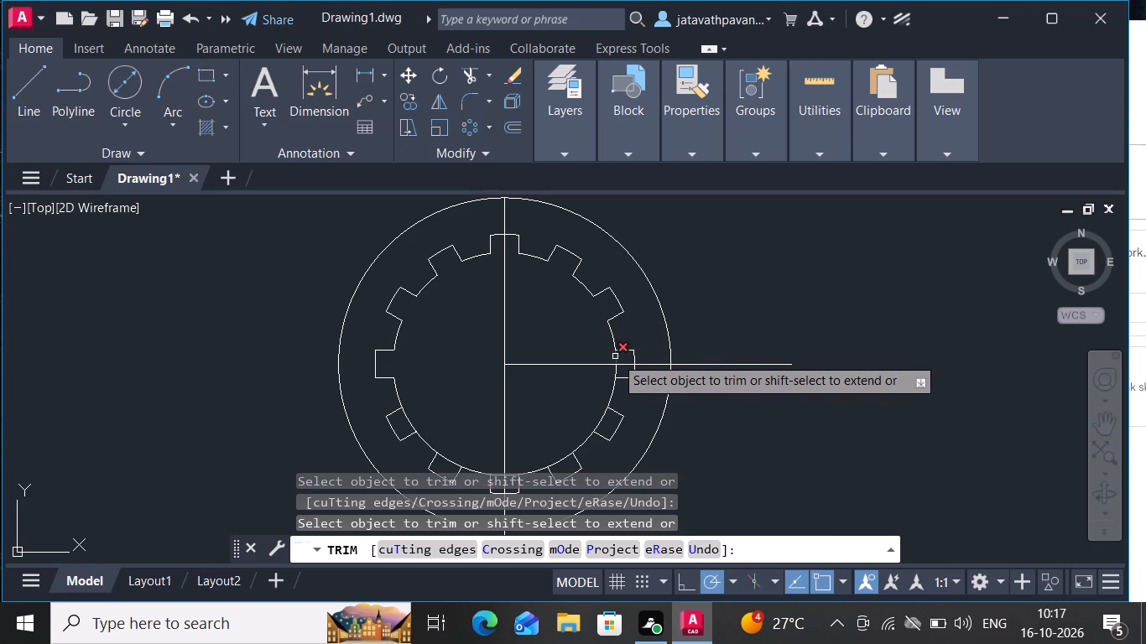
# Trim the 55 circle's arcs across the mouths of the slot on the horizontal line and the four angled slots below.
pyautogui.moveTo(615, 356); pyautogui.dragTo(615, 368)
pyautogui.moveTo(615, 368); pyautogui.dragTo(604, 404)
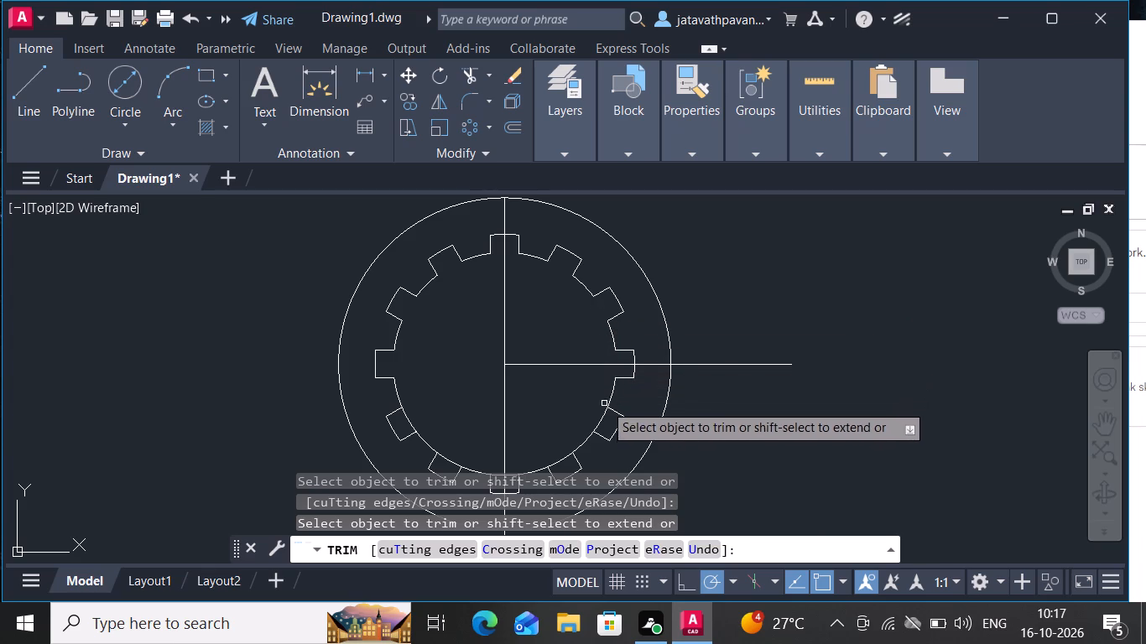
pyautogui.moveTo(604, 404); pyautogui.dragTo(601, 421)
pyautogui.moveTo(601, 421); pyautogui.dragTo(560, 460)
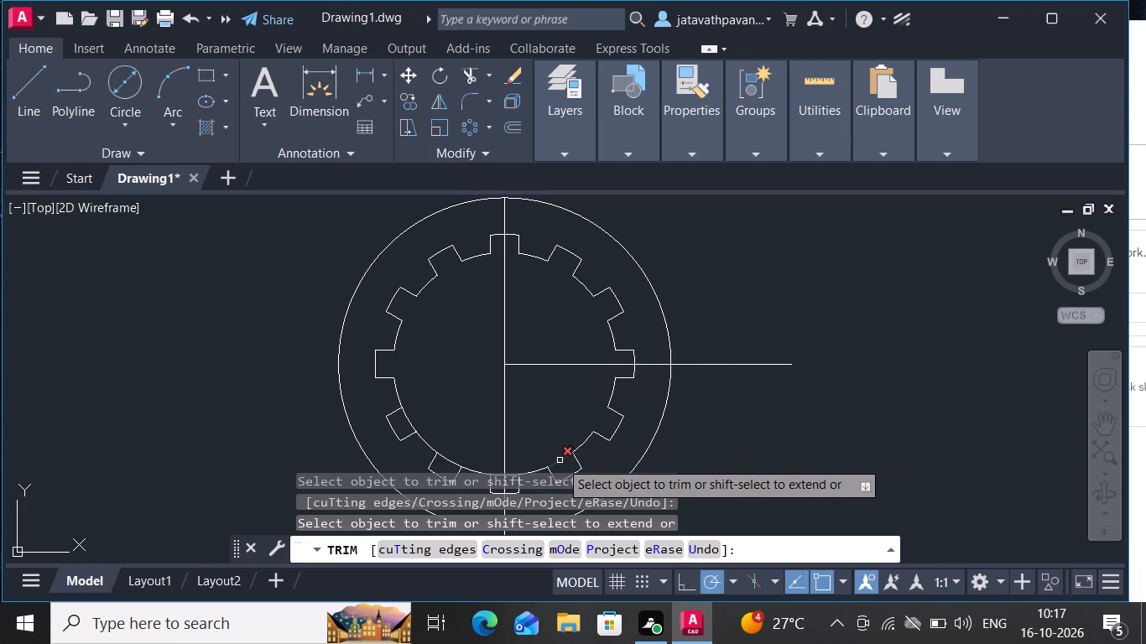
pyautogui.moveTo(560, 460); pyautogui.dragTo(451, 462)
pyautogui.moveTo(451, 462); pyautogui.dragTo(408, 422)
pyautogui.moveTo(408, 422); pyautogui.dragTo(409, 405)
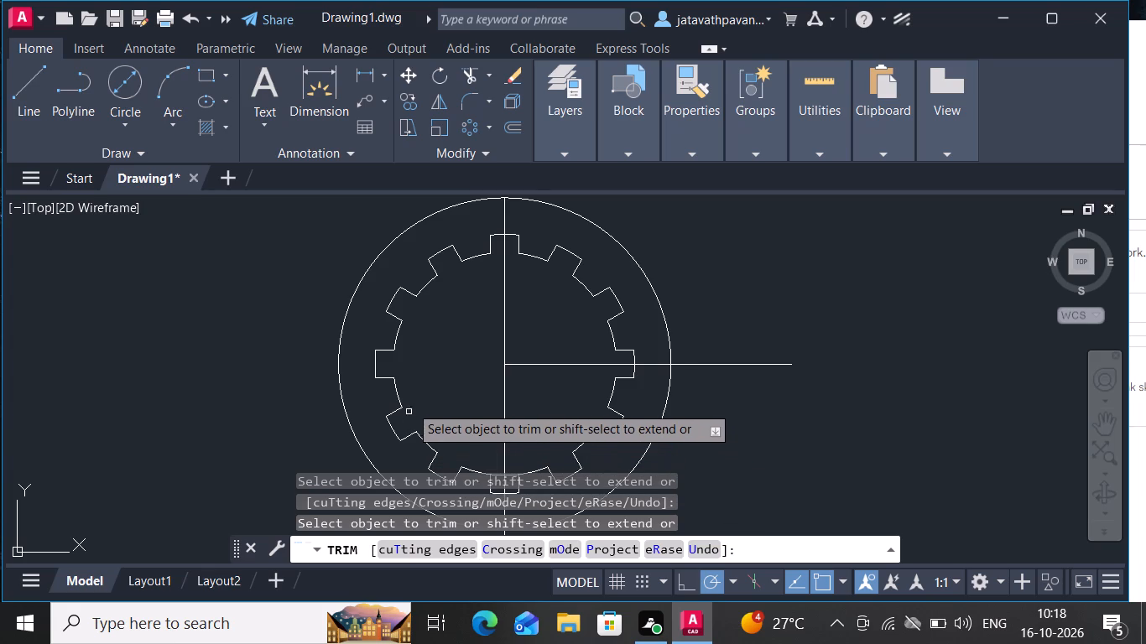
pyautogui.moveTo(409, 405); pyautogui.dragTo(468, 372)
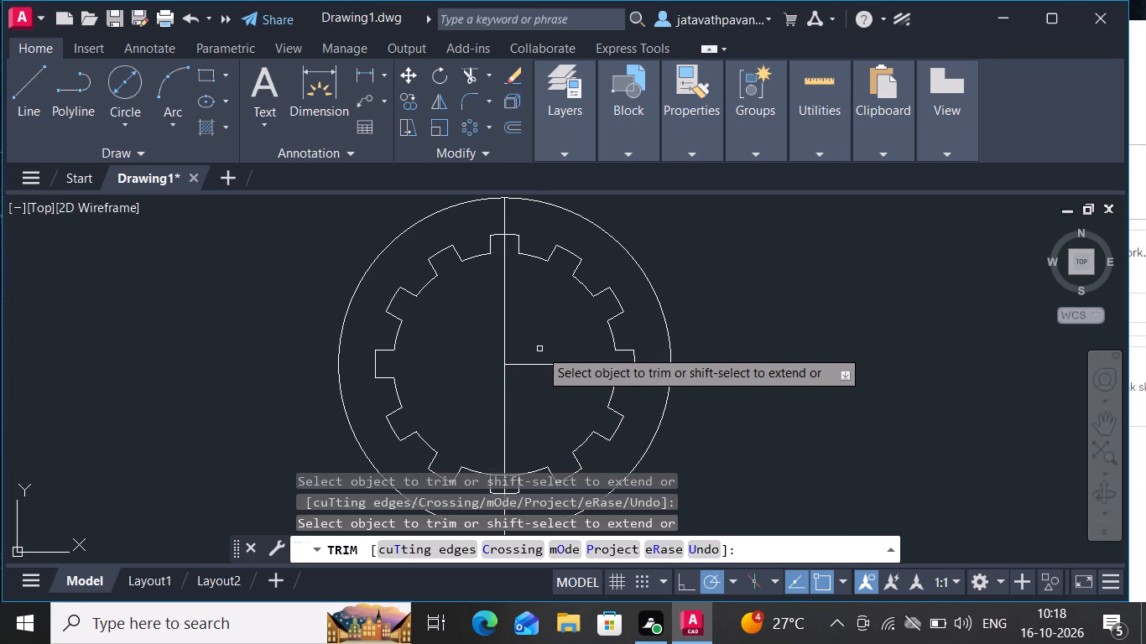
# Trim the 55 circle's arcs across the bottom slot's mouth on both sides of the vertical line.
pyautogui.keyDown('ctrl'); pyautogui.scroll(-2, 539, 349); pyautogui.keyUp('ctrl')
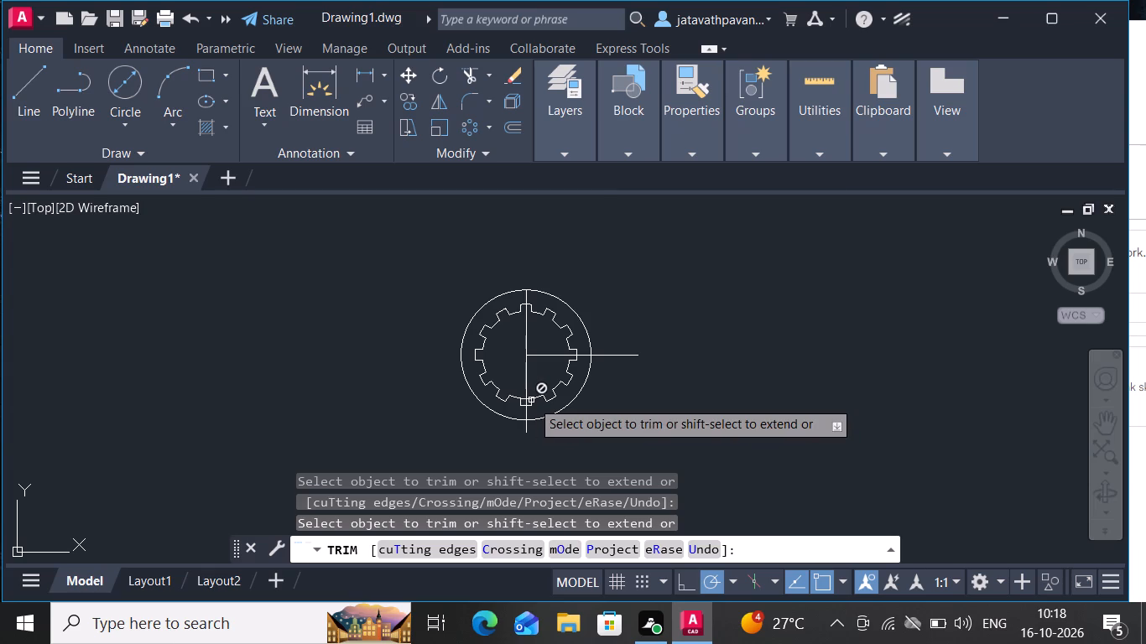
pyautogui.keyDown('ctrl'); pyautogui.scroll(3, 531, 400); pyautogui.keyUp('ctrl')
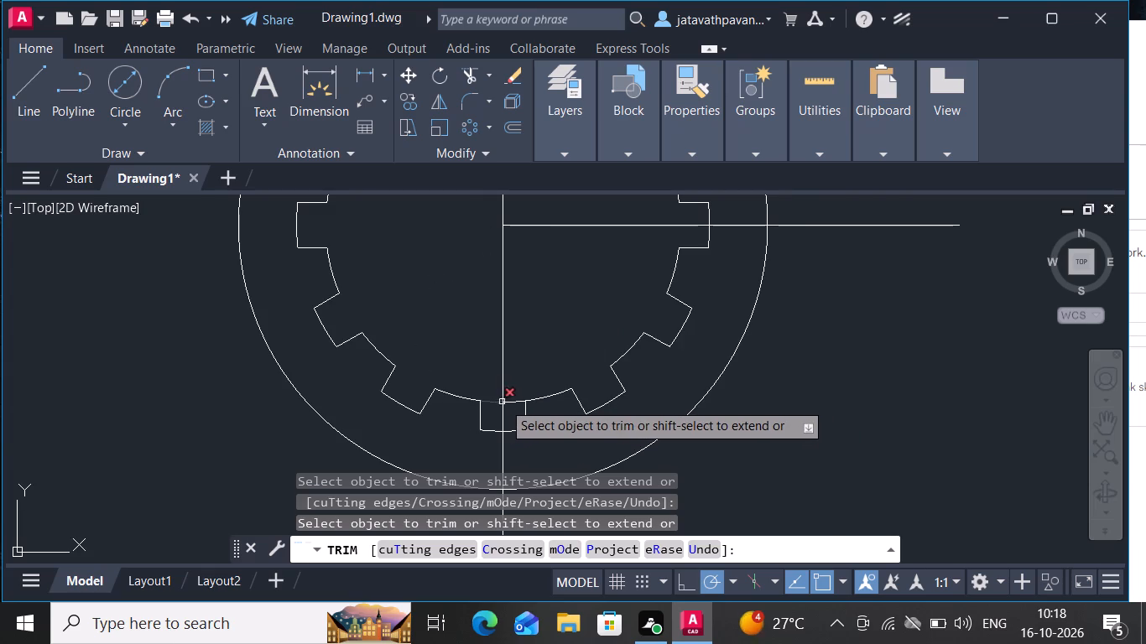
pyautogui.moveTo(514, 403); pyautogui.dragTo(487, 402)
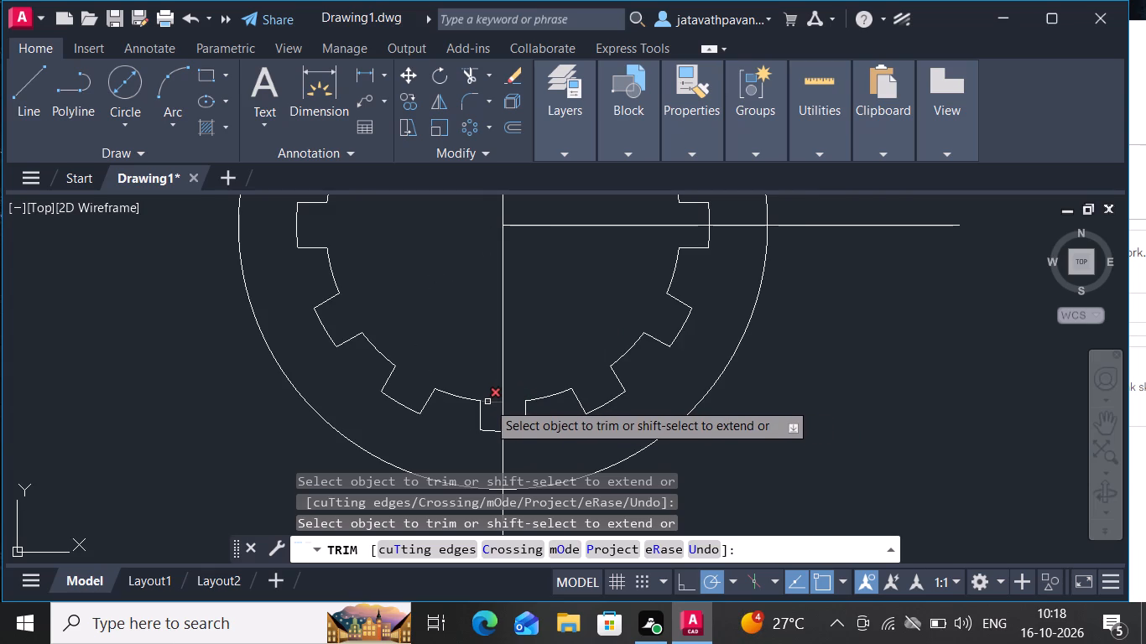
pyautogui.click(487, 402)
pyautogui.click(1109, 451)
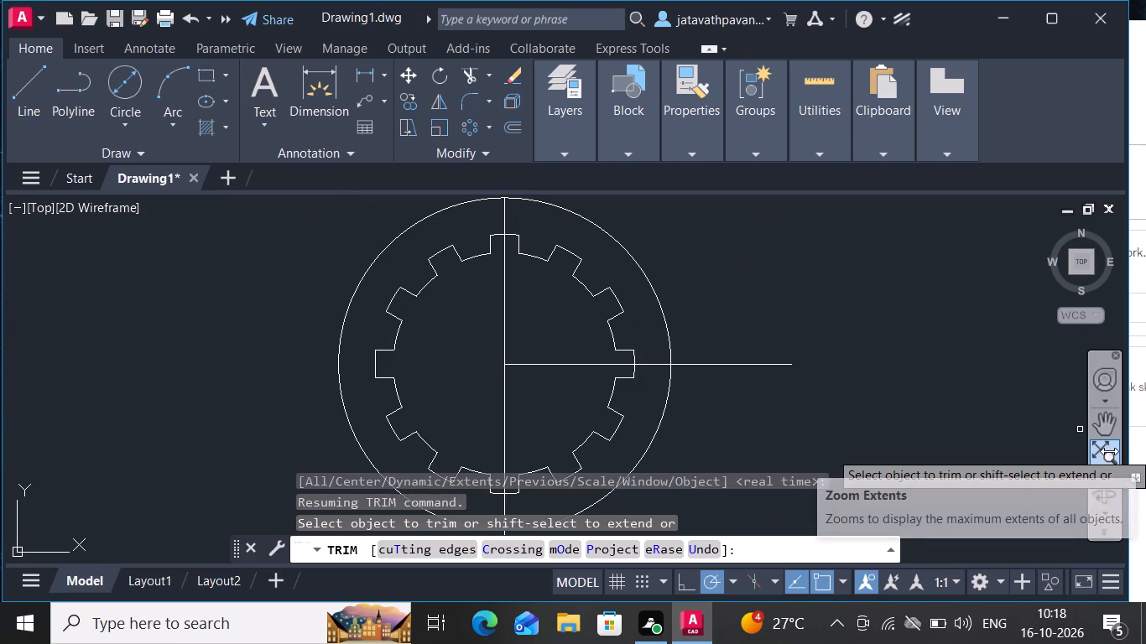
pyautogui.press('Escape')
pyautogui.press('Escape')
pyautogui.press('Escape')
pyautogui.press('Escape')
pyautogui.press('Escape')
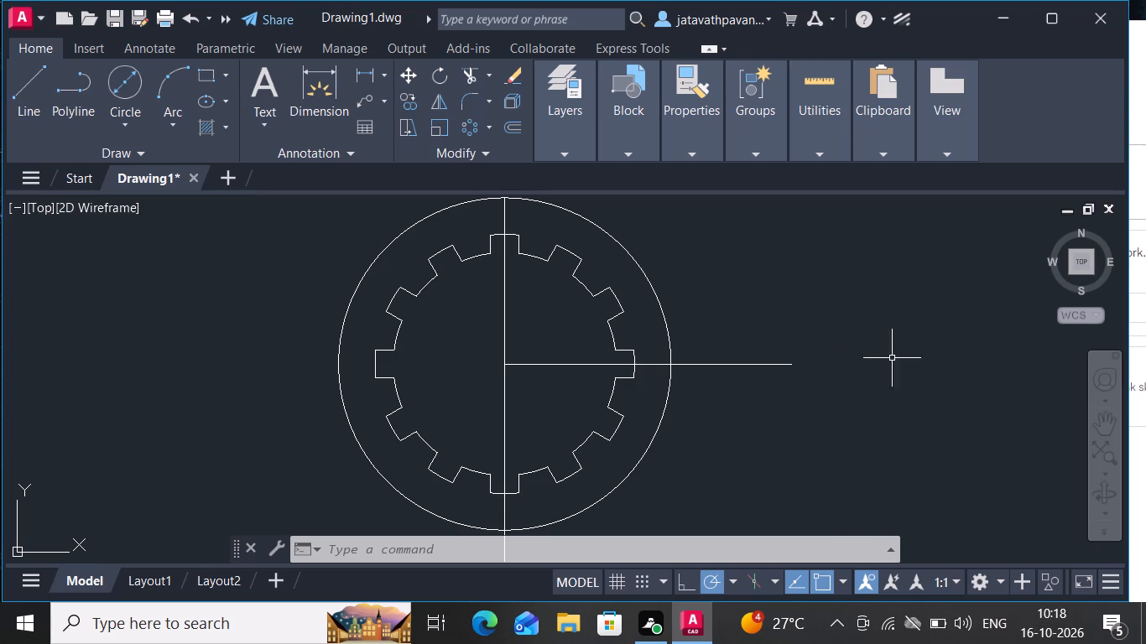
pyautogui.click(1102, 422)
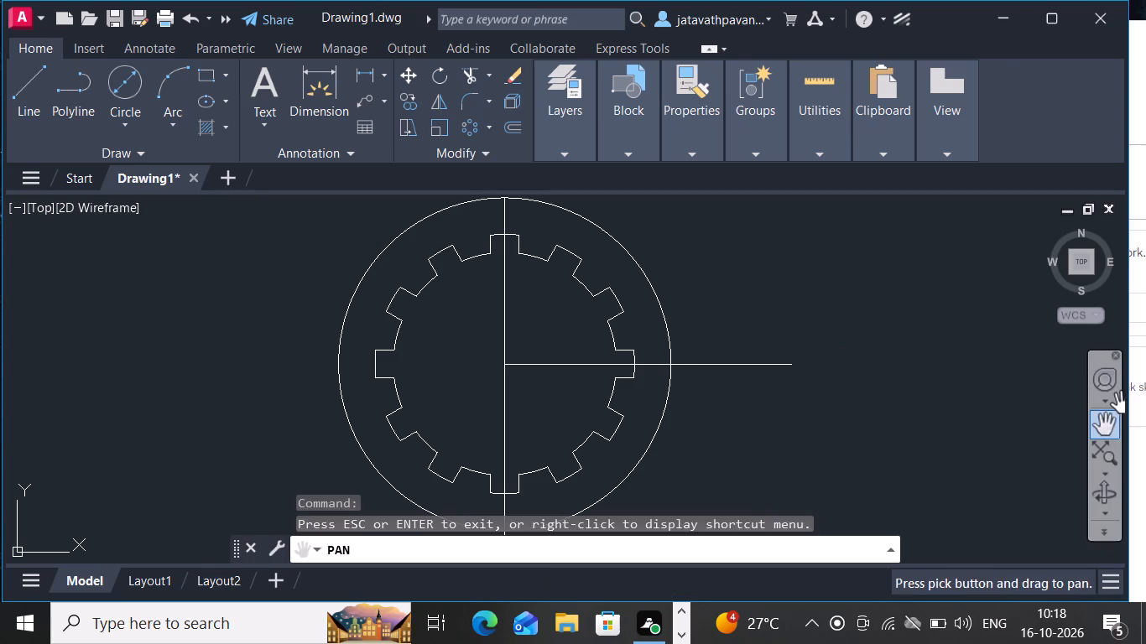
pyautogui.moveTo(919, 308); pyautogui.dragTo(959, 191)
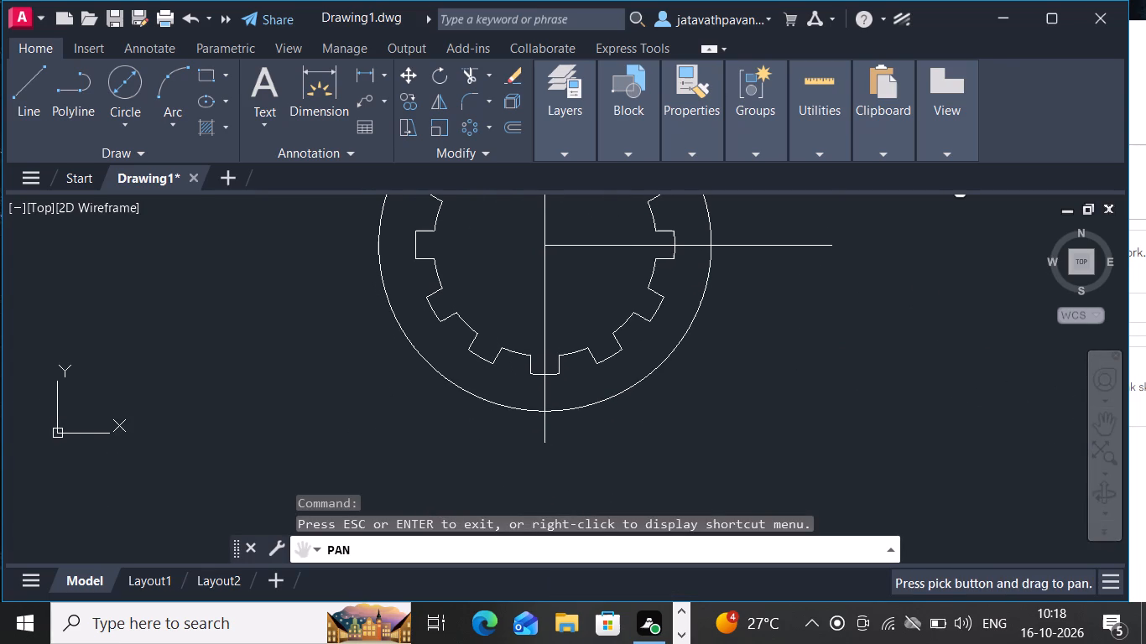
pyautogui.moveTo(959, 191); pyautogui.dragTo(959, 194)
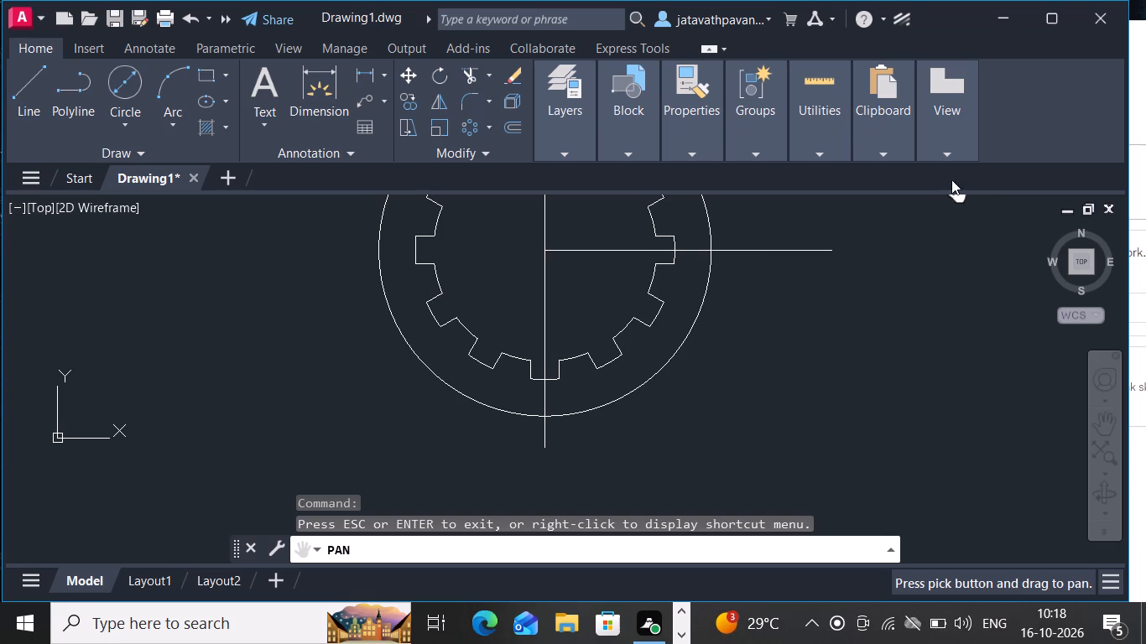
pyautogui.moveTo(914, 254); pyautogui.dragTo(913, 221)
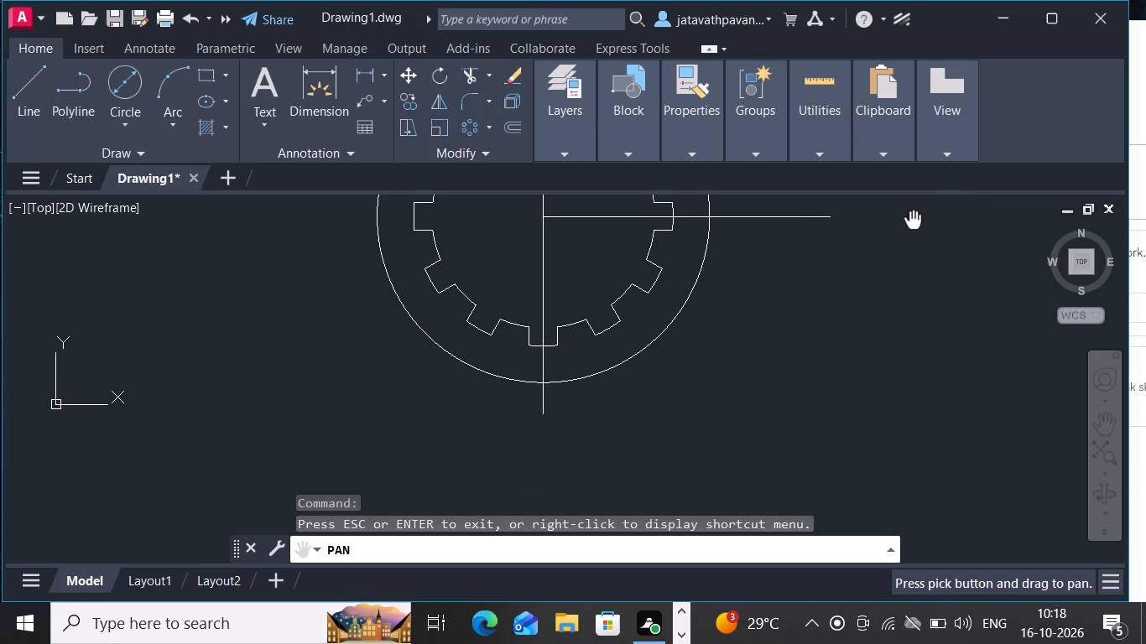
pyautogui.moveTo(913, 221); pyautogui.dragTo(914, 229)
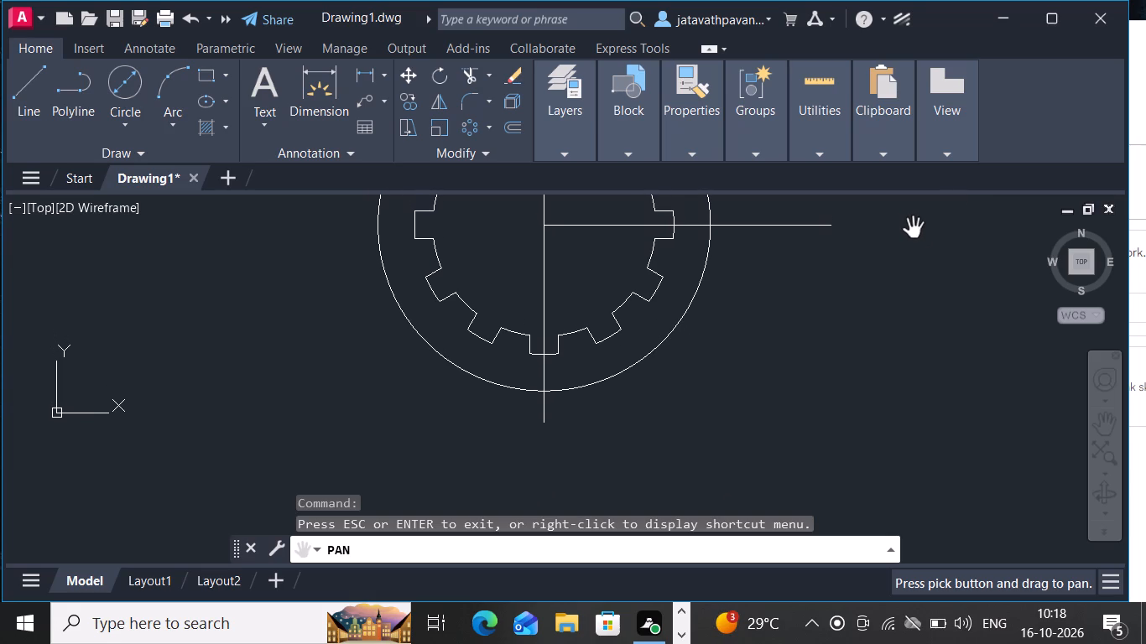
# Offset the vertical centre line by 41 to both sides, giving lines tangent to the 82 circle.
pyautogui.press('Escape')
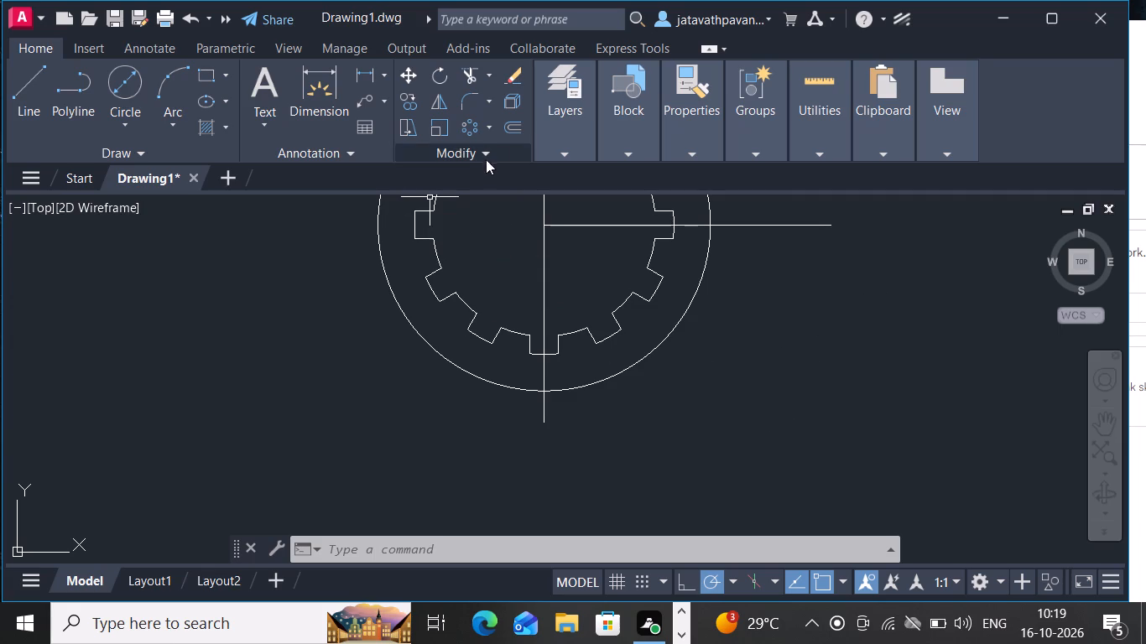
pyautogui.click(513, 124)
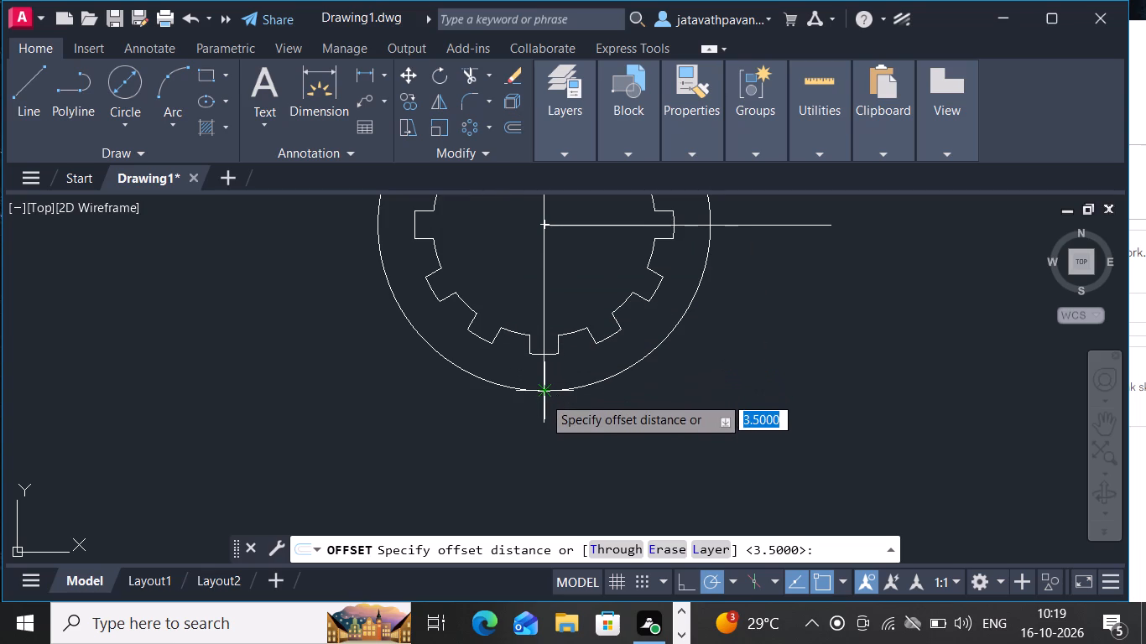
pyautogui.write('41')
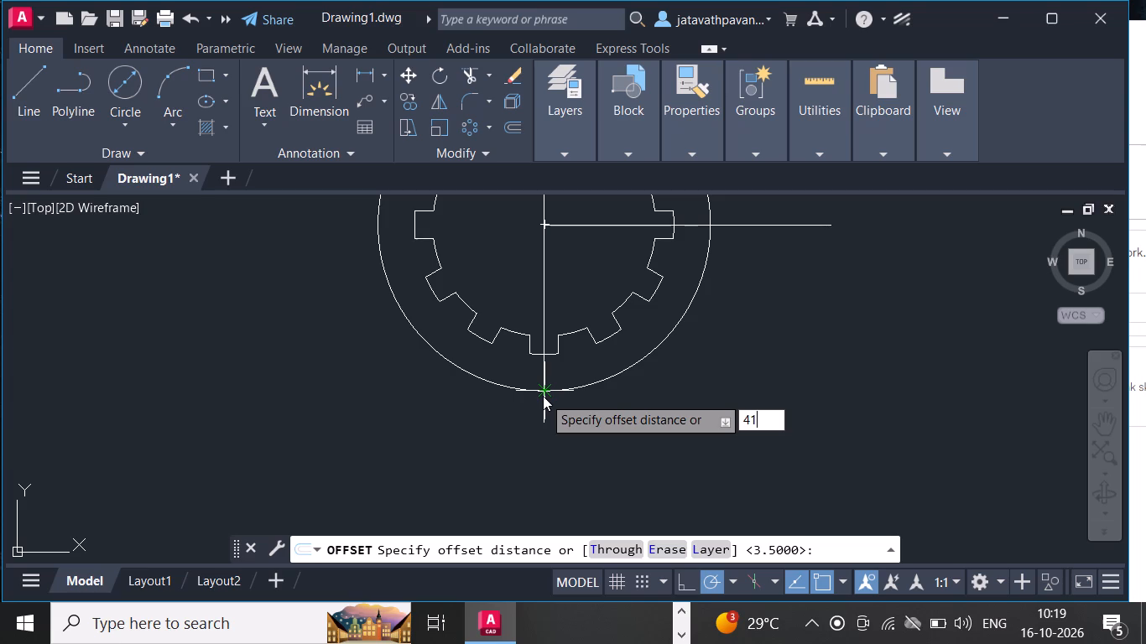
pyautogui.press('Return')
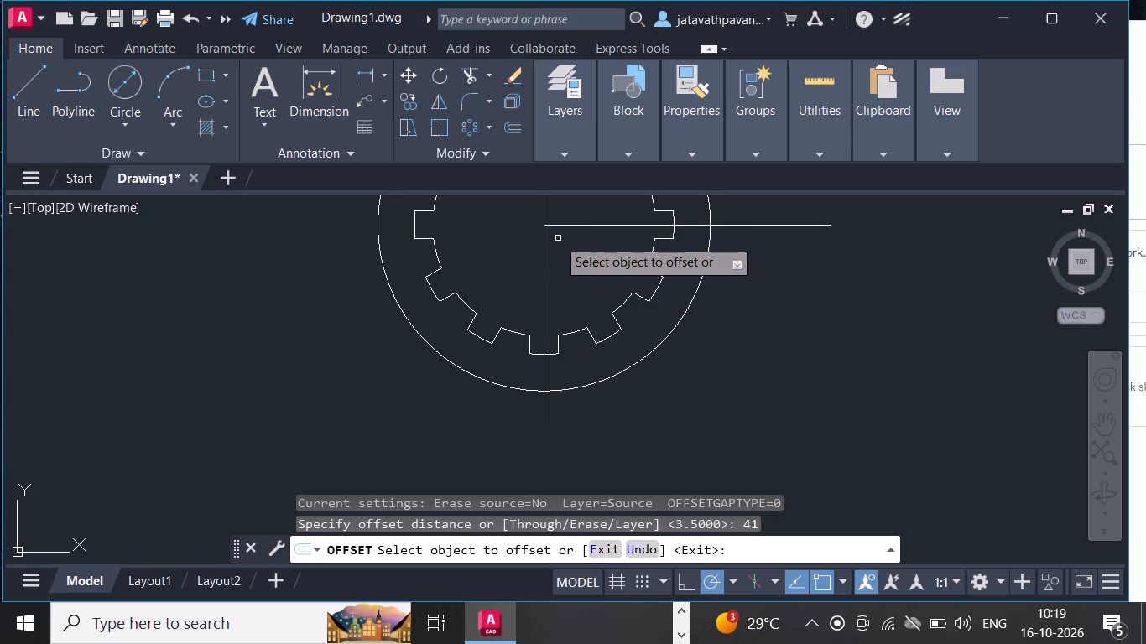
pyautogui.click(544, 251)
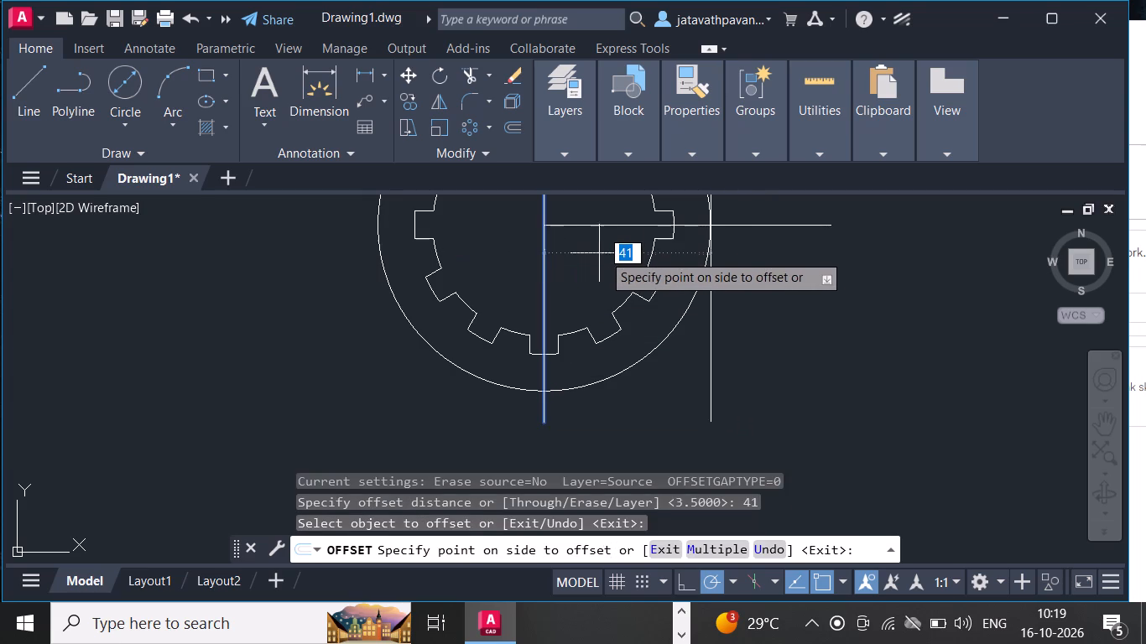
pyautogui.click(613, 256)
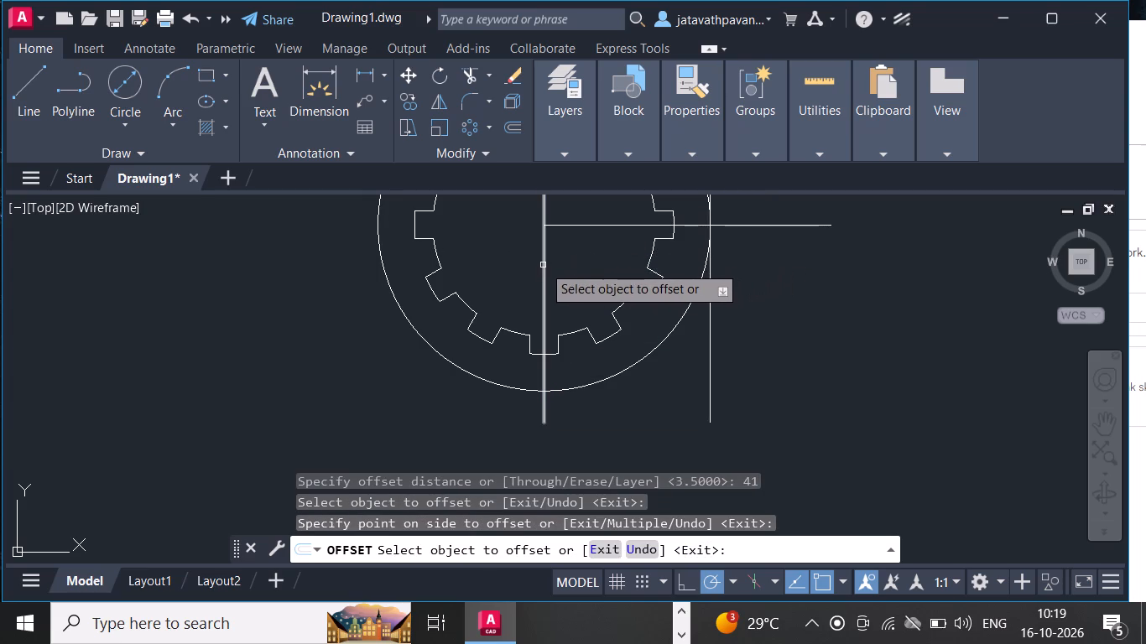
pyautogui.moveTo(543, 266); pyautogui.dragTo(443, 293)
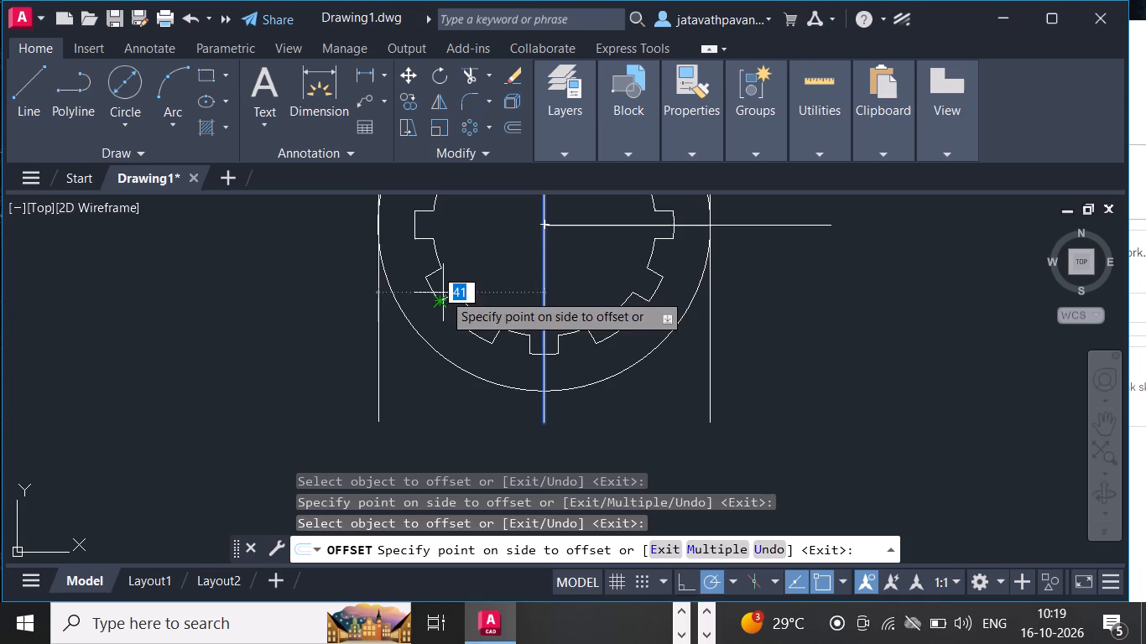
pyautogui.click(443, 293)
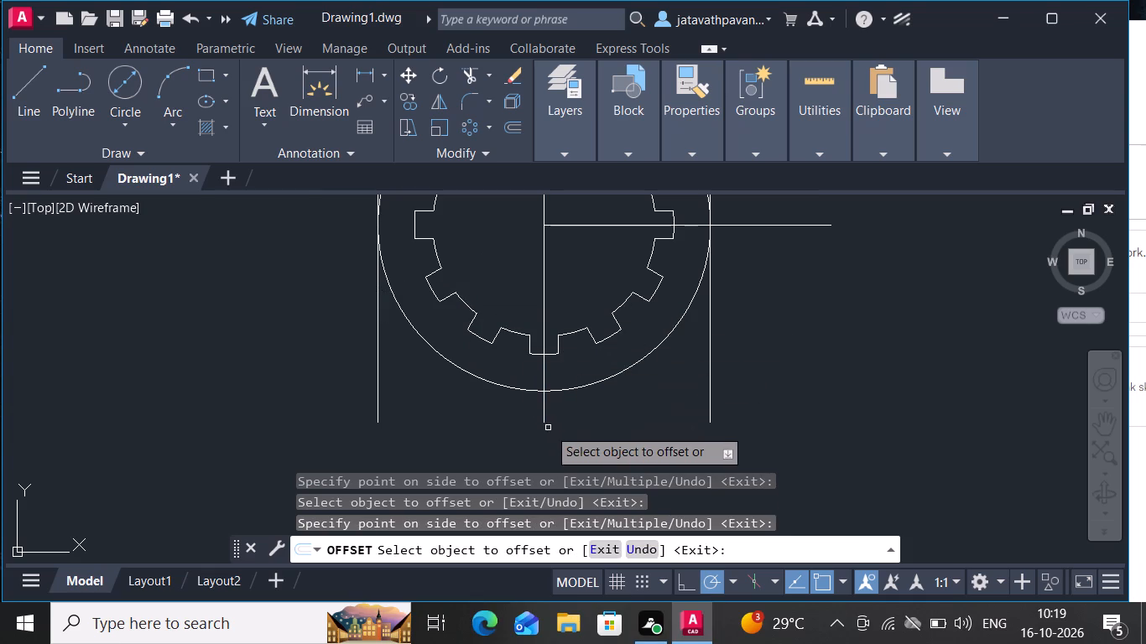
pyautogui.keyDown('ctrl'); pyautogui.scroll(-1, 955, 388); pyautogui.keyUp('ctrl')
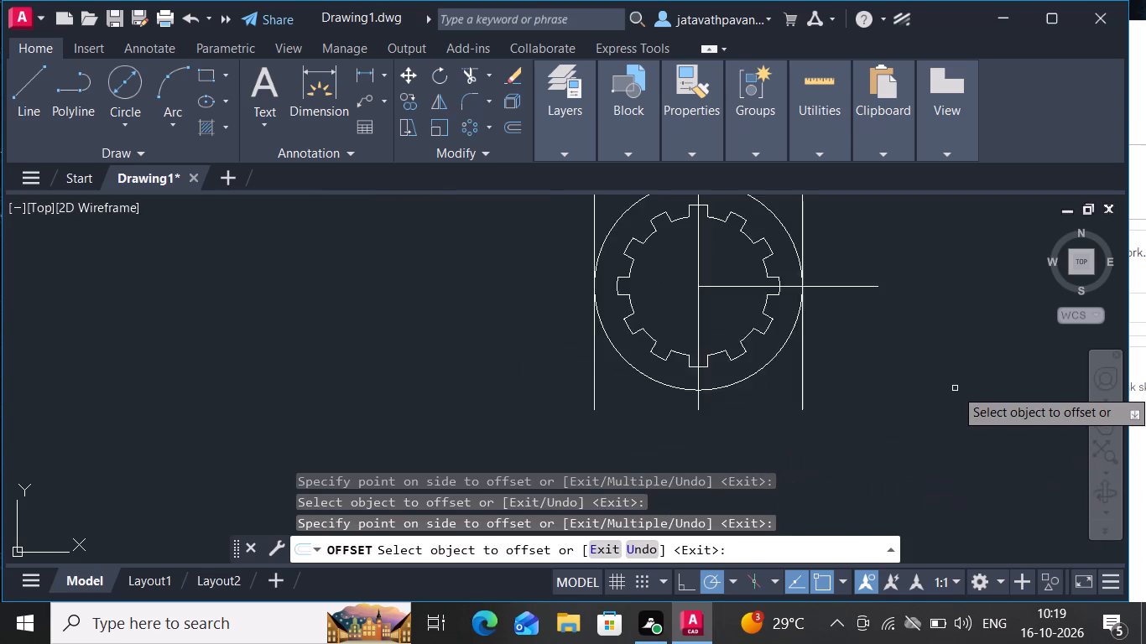
pyautogui.keyDown('ctrl'); pyautogui.scroll(-1, 955, 388); pyautogui.keyUp('ctrl')
pyautogui.keyDown('ctrl'); pyautogui.scroll(1, 955, 388); pyautogui.keyUp('ctrl')
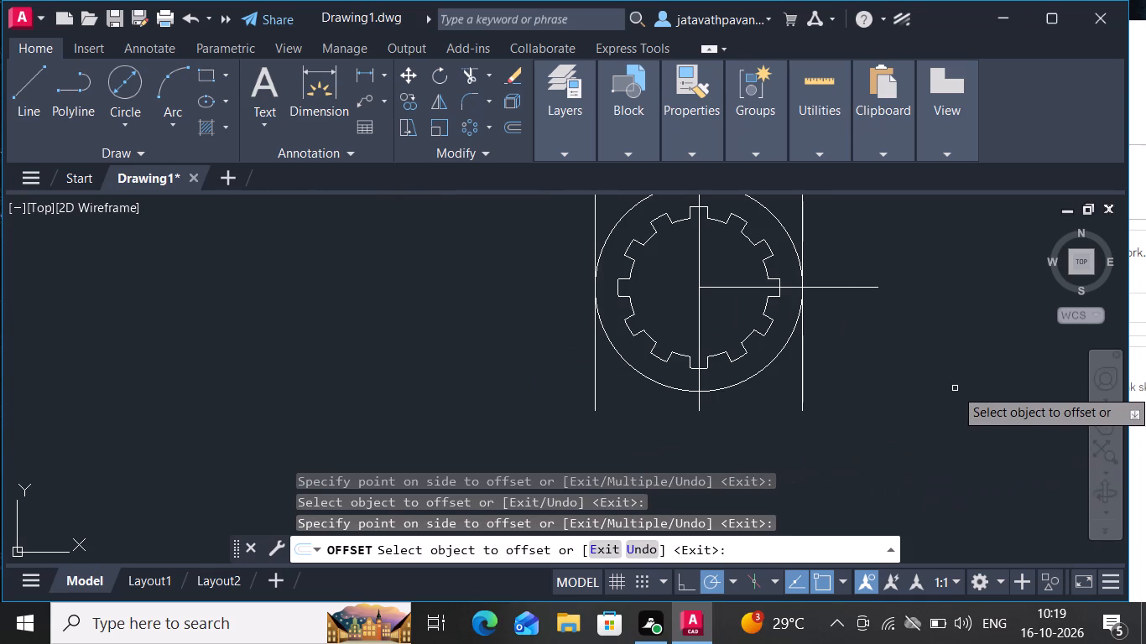
pyautogui.click(1109, 419)
pyautogui.moveTo(1109, 419); pyautogui.dragTo(1004, 361)
pyautogui.moveTo(1004, 361); pyautogui.dragTo(841, 402)
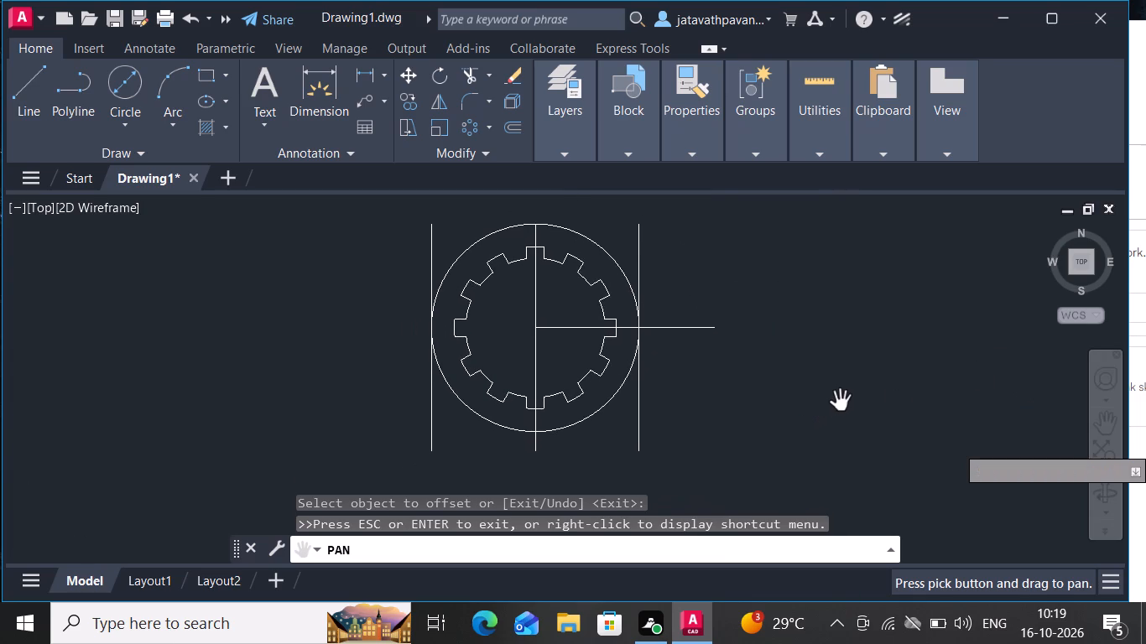
pyautogui.press('Escape')
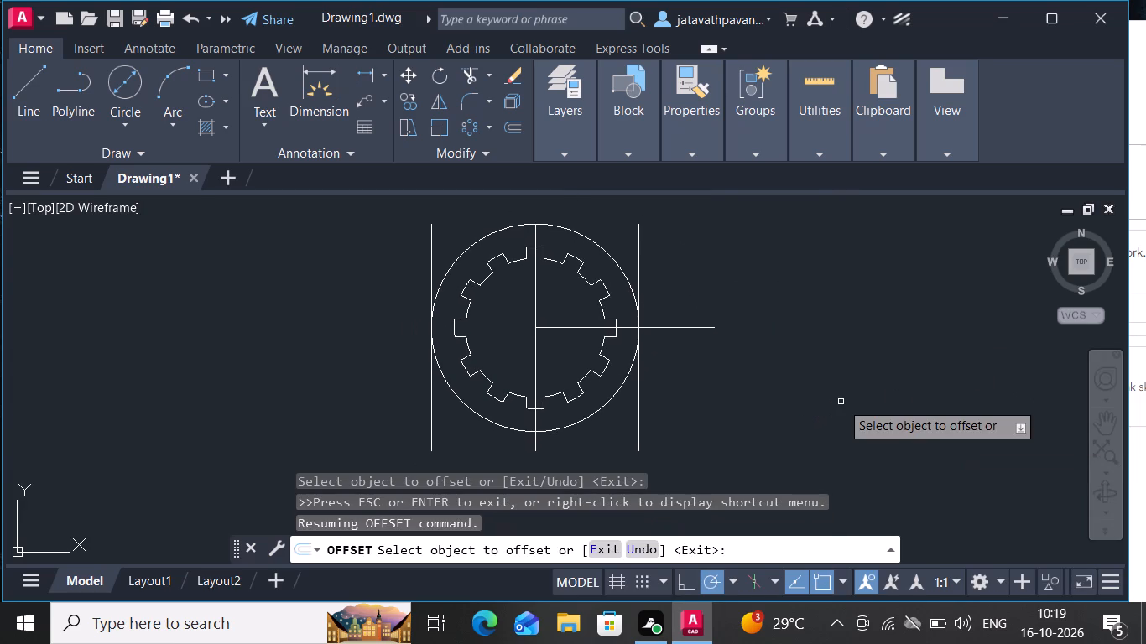
pyautogui.press('Escape')
pyautogui.press('Escape')
pyautogui.press('Escape')
pyautogui.press('Escape')
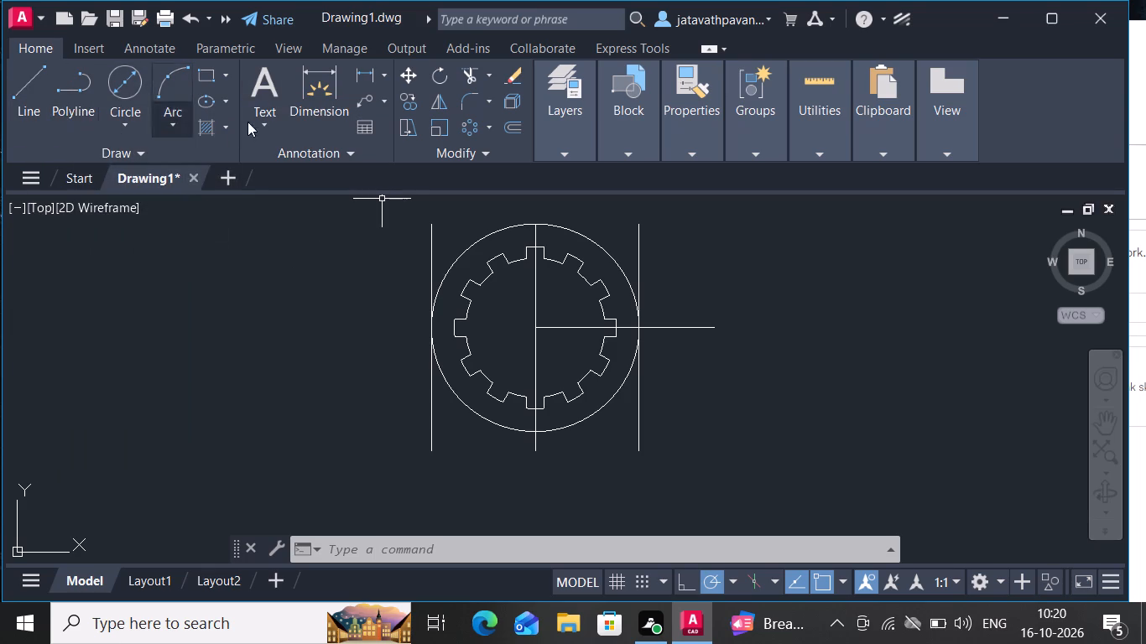
# Offset the horizontal centre line 35 downward.
pyautogui.click(518, 124)
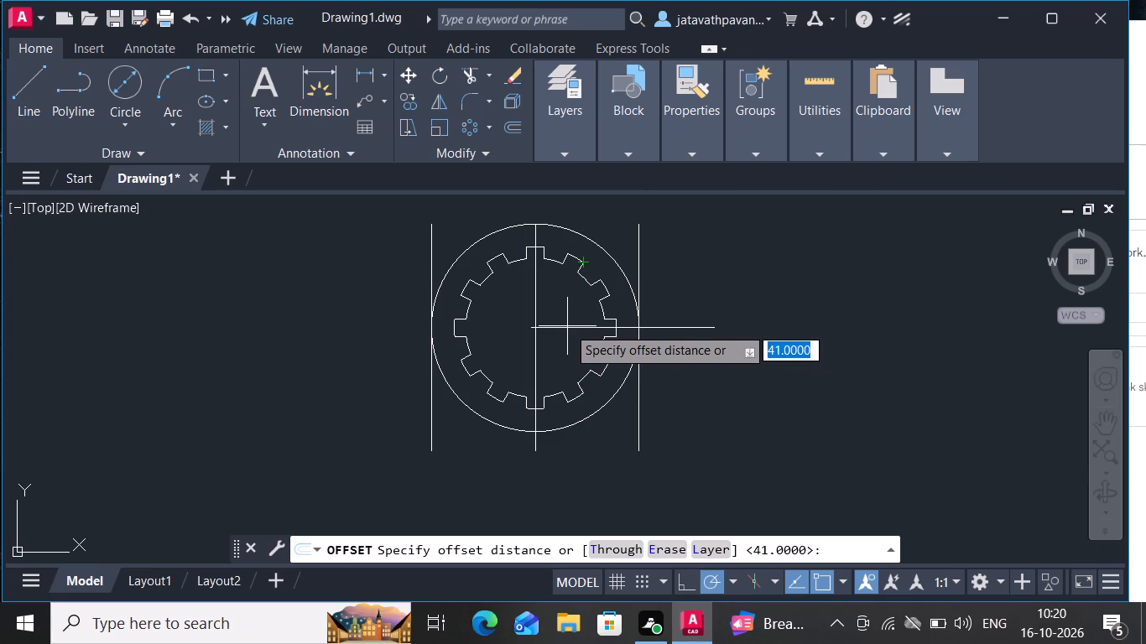
pyautogui.write('35')
pyautogui.press('Return')
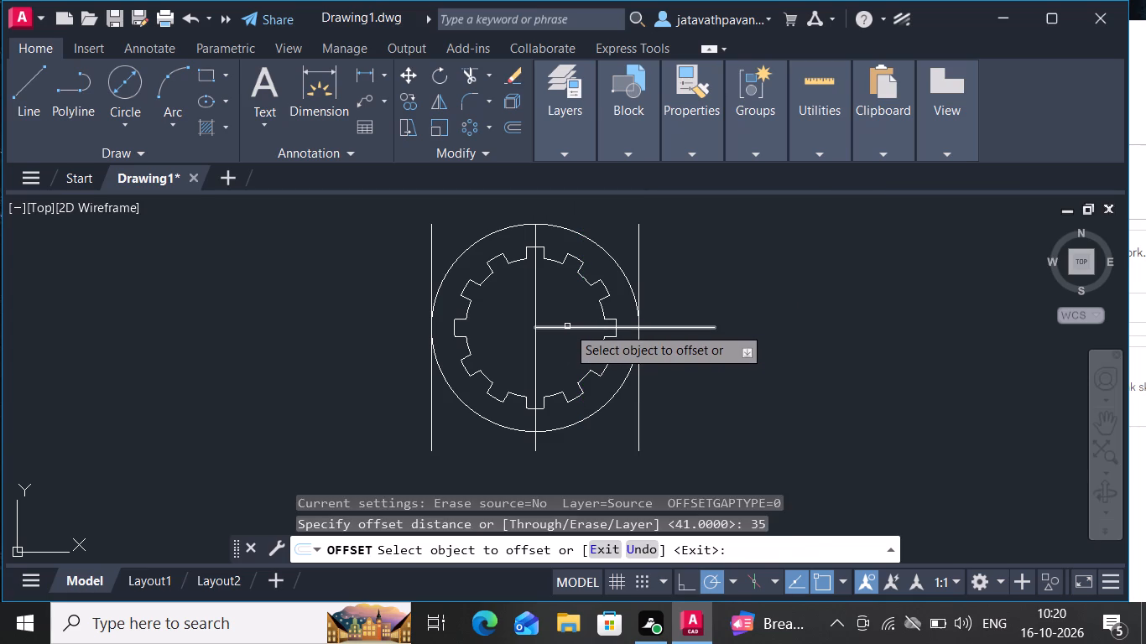
pyautogui.click(567, 326)
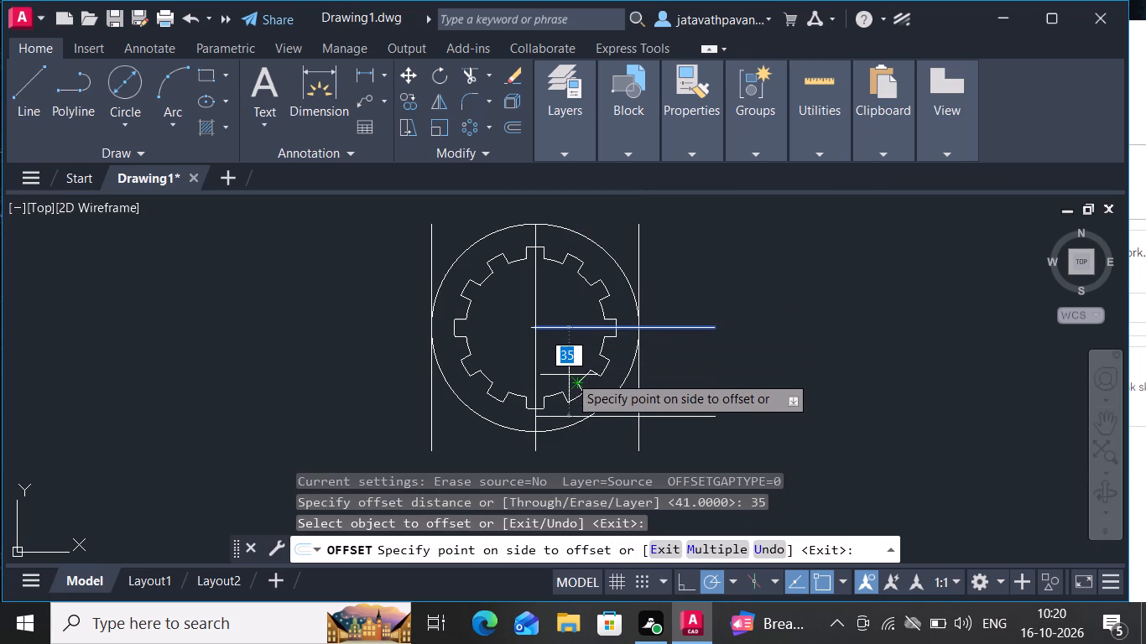
pyautogui.click(569, 375)
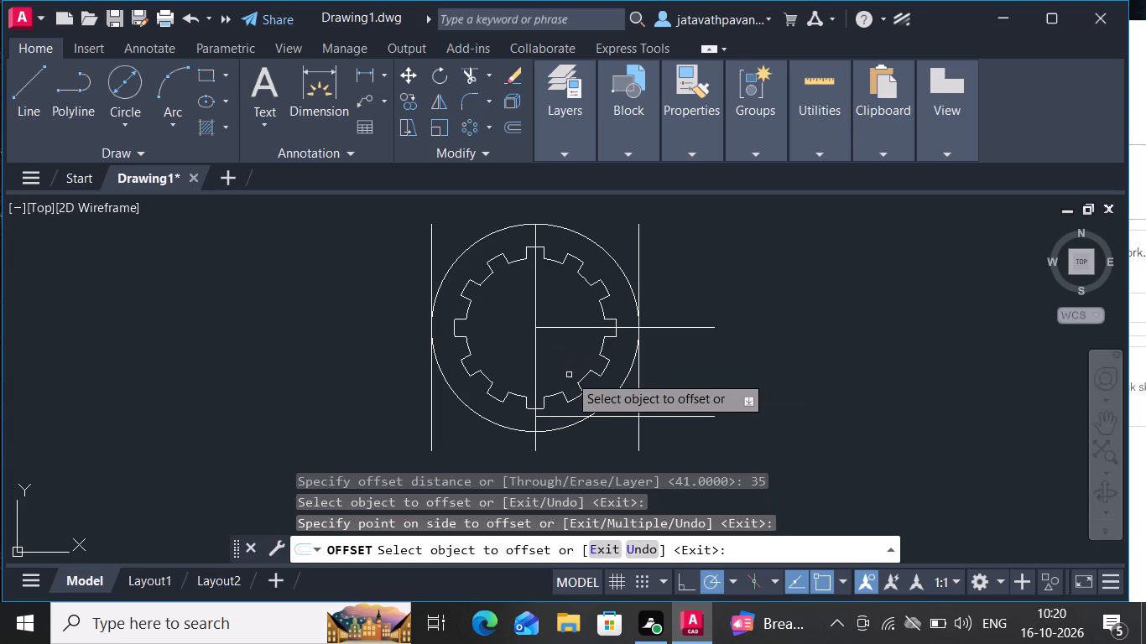
pyautogui.press('Escape')
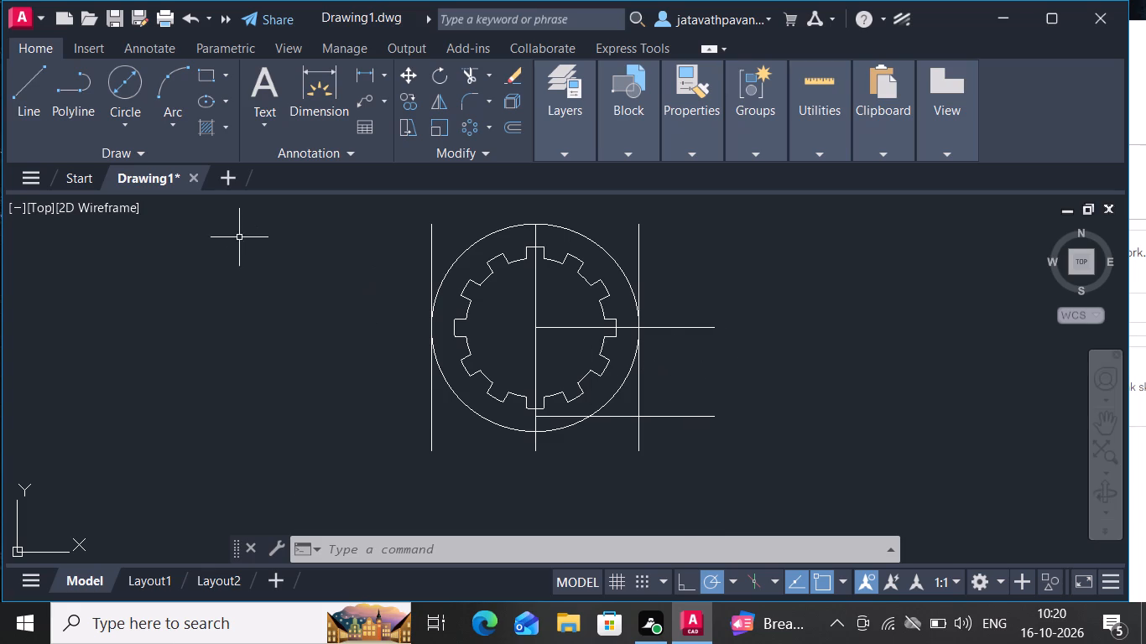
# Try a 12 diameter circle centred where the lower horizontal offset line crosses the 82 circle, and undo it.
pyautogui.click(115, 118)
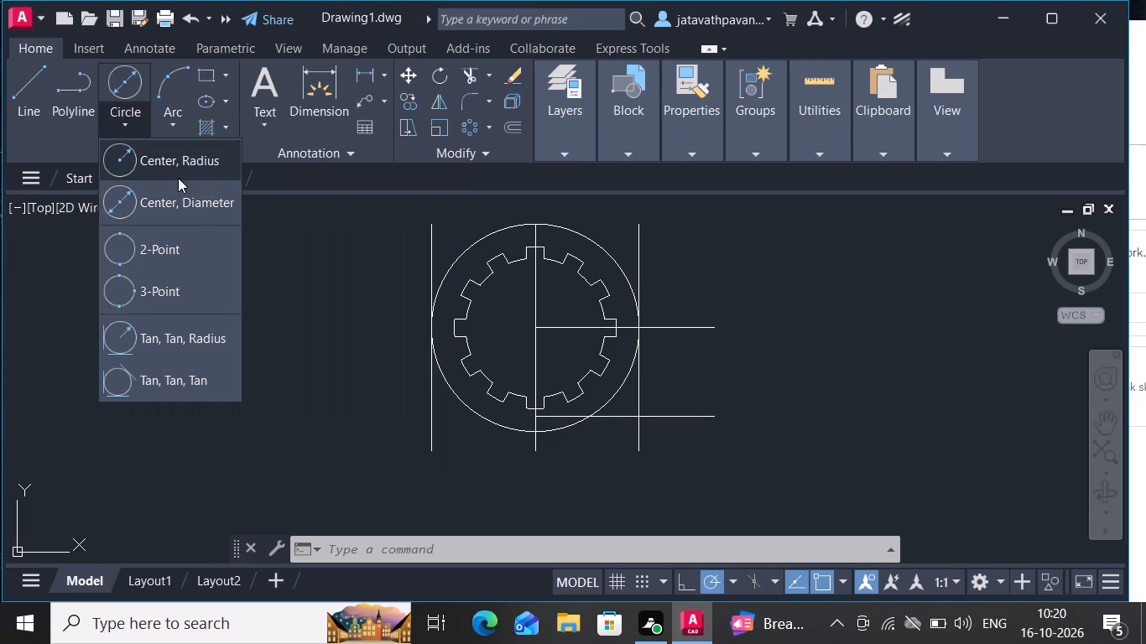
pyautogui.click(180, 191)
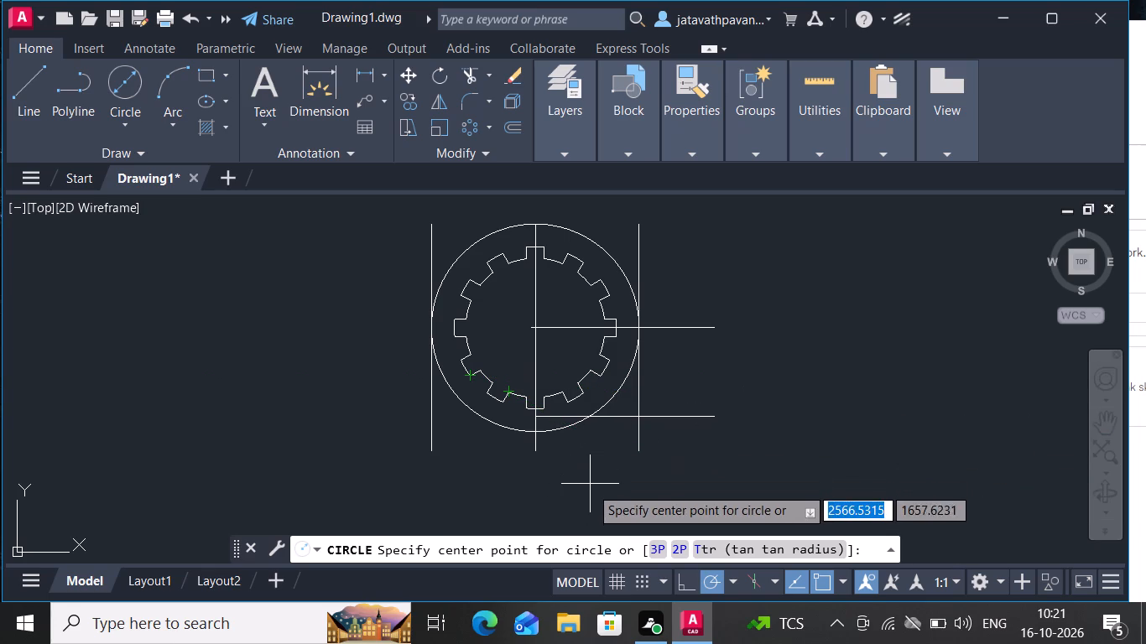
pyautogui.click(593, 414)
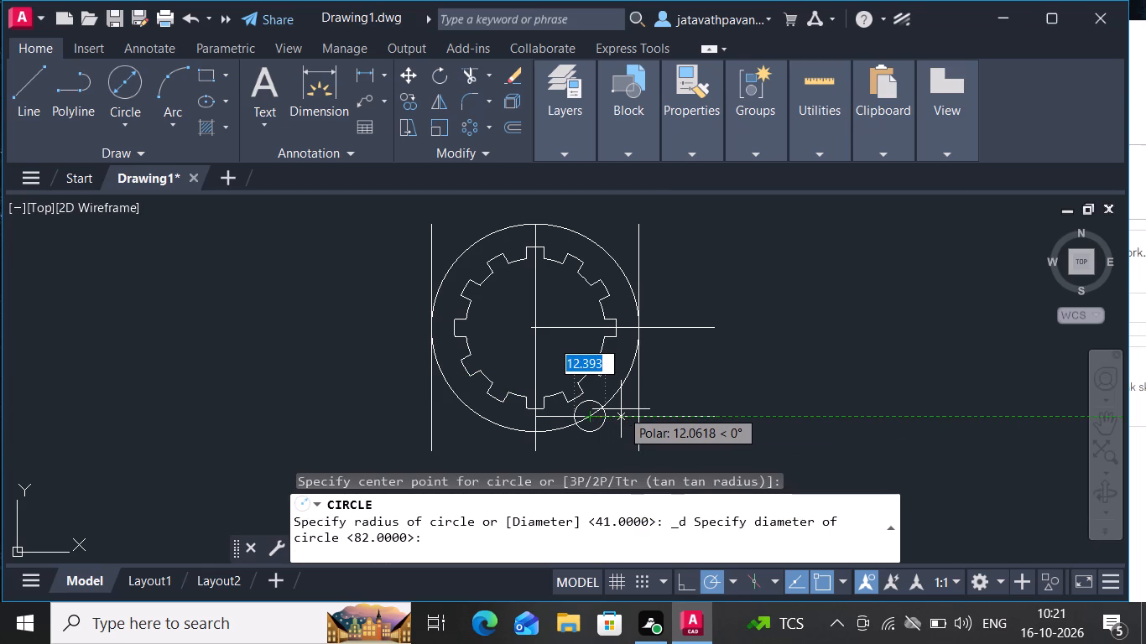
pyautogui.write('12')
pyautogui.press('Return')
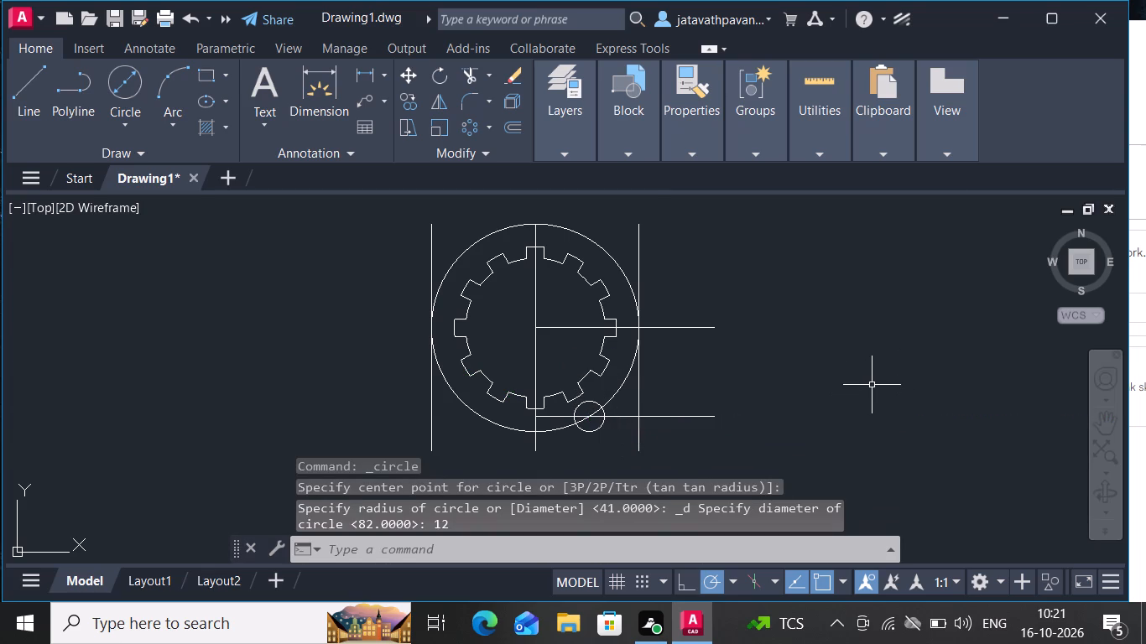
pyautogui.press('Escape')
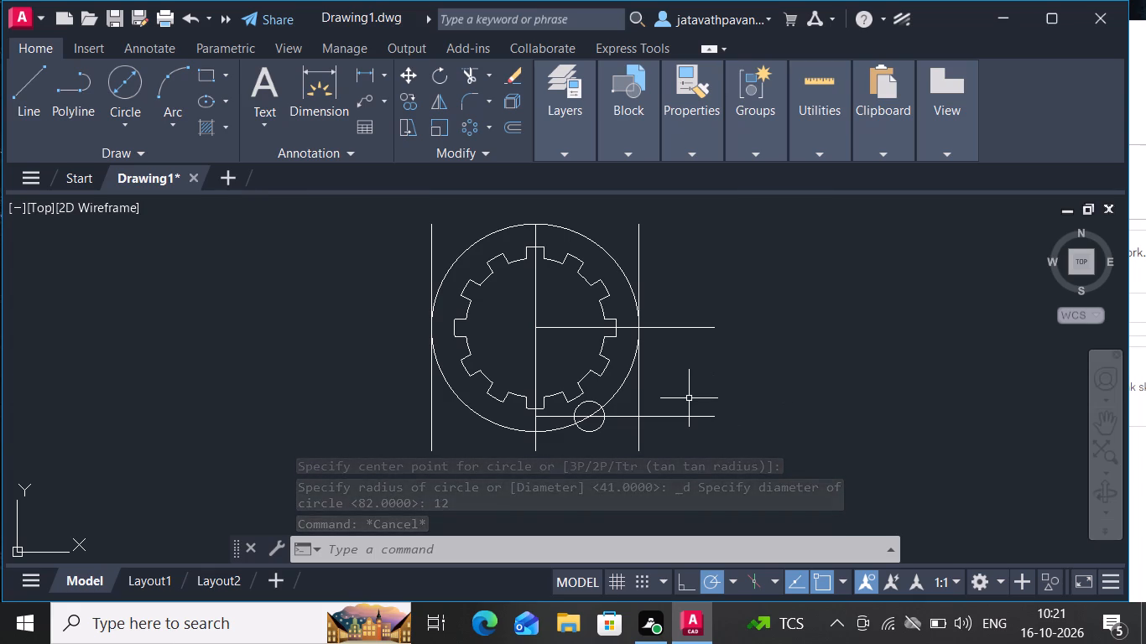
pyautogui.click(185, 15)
# Draw a 12 diameter circle centred where the lower horizontal offset line crosses the right-hand vertical offset line.
pyautogui.click(135, 84)
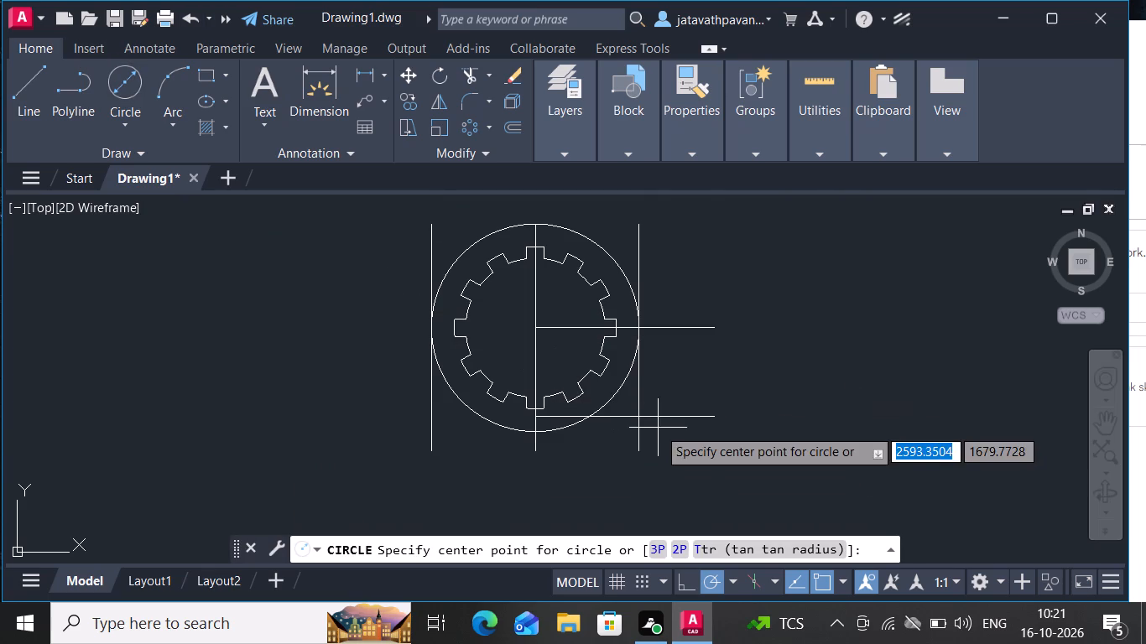
pyautogui.click(128, 79)
pyautogui.moveTo(128, 79); pyautogui.dragTo(472, 353)
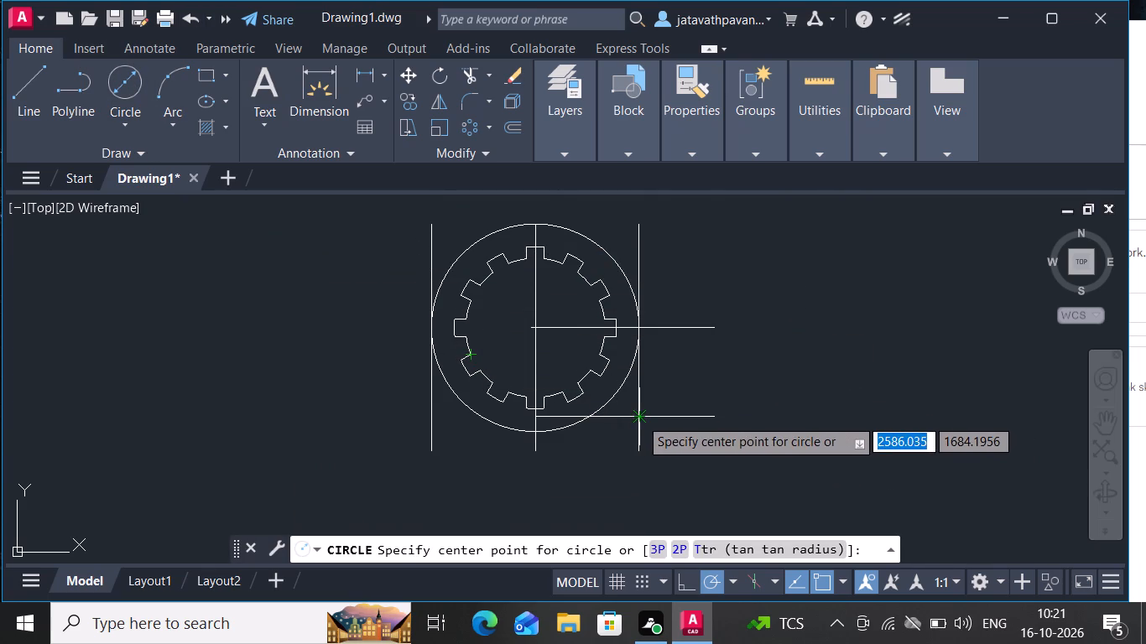
pyautogui.moveTo(639, 418); pyautogui.dragTo(661, 407)
pyautogui.write('12')
pyautogui.press('Return')
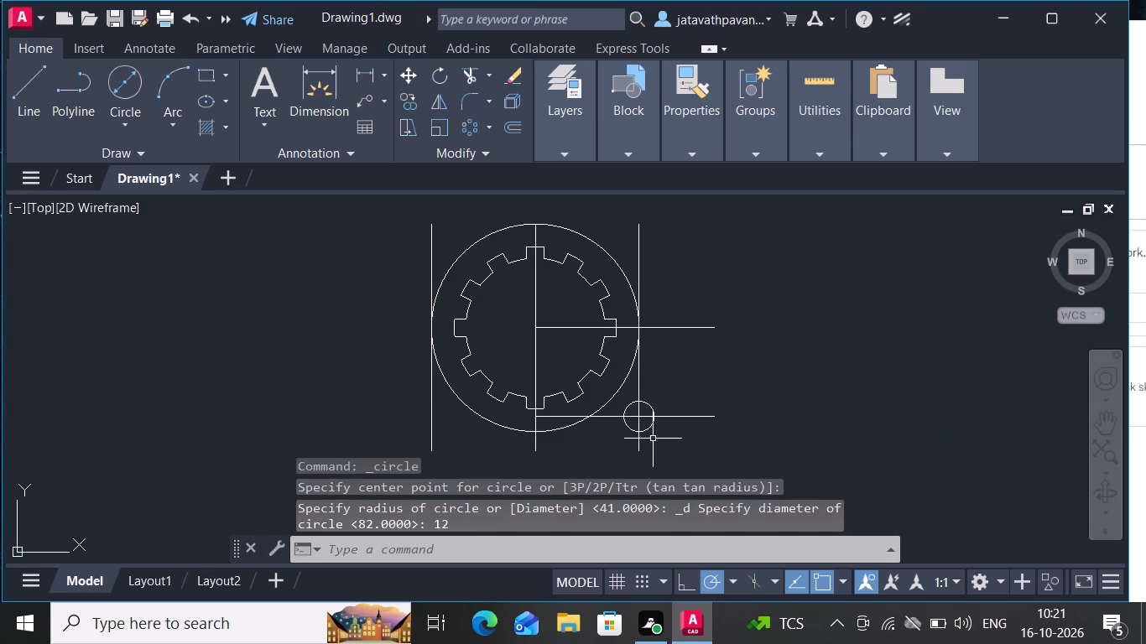
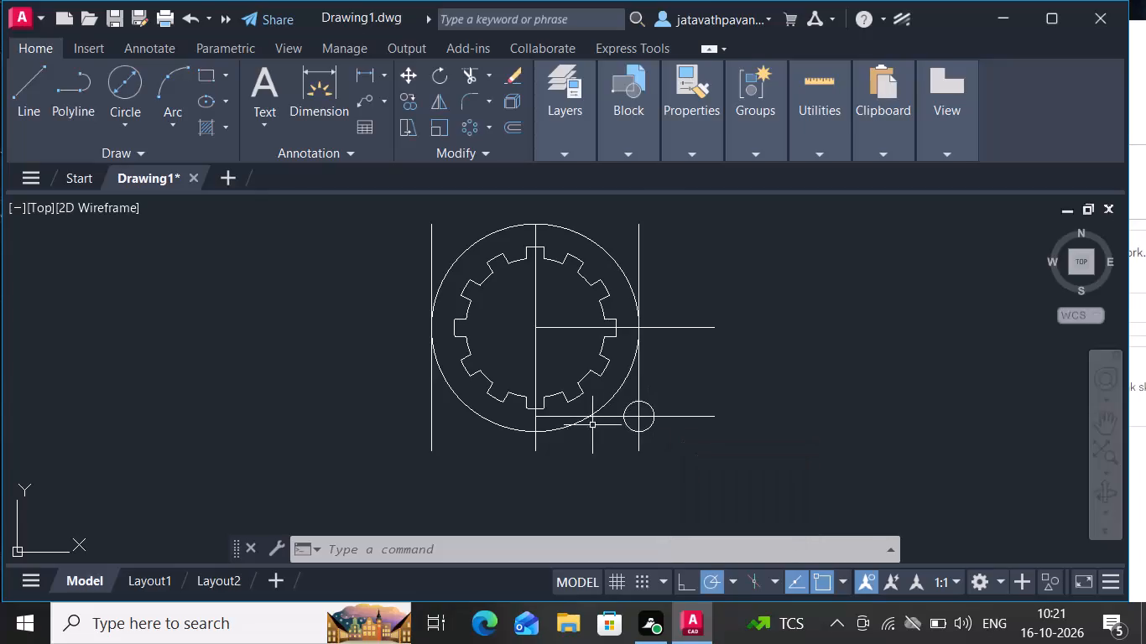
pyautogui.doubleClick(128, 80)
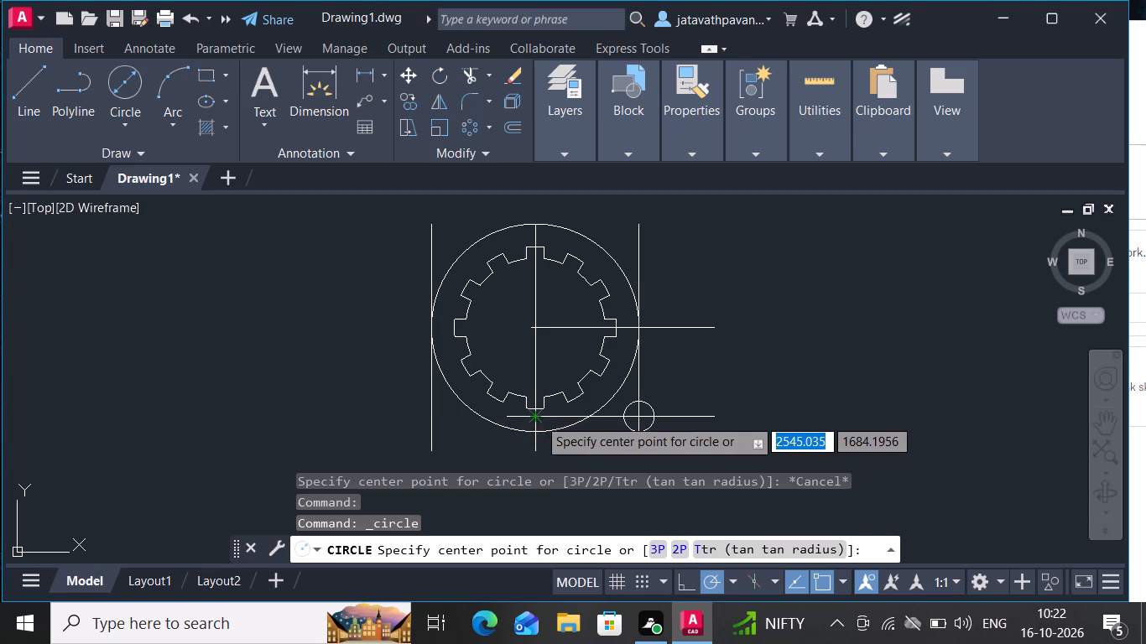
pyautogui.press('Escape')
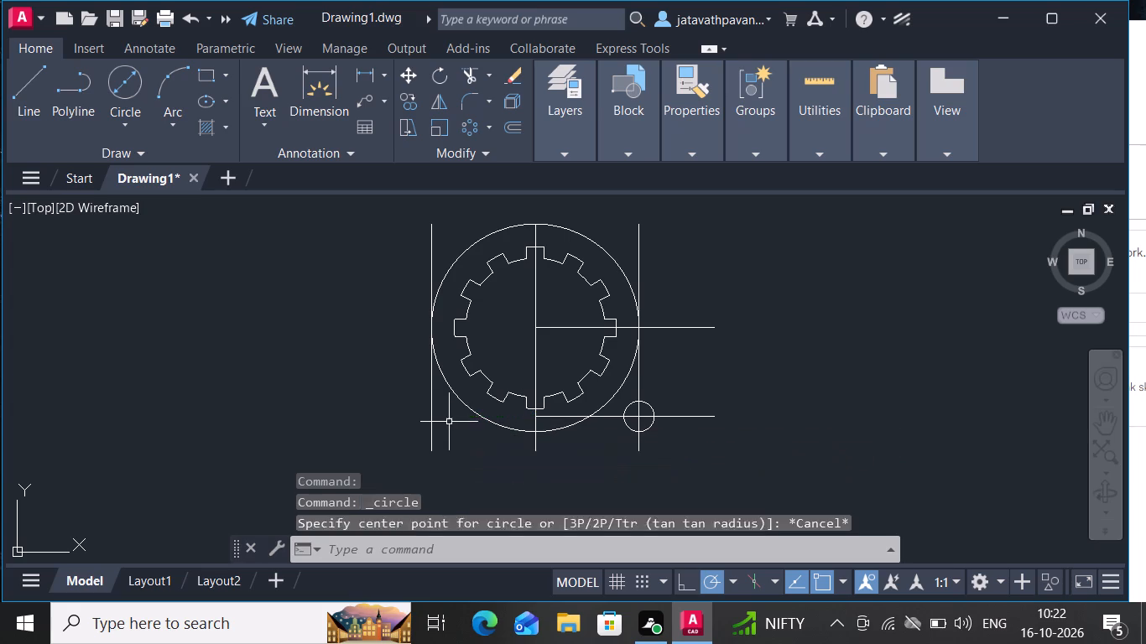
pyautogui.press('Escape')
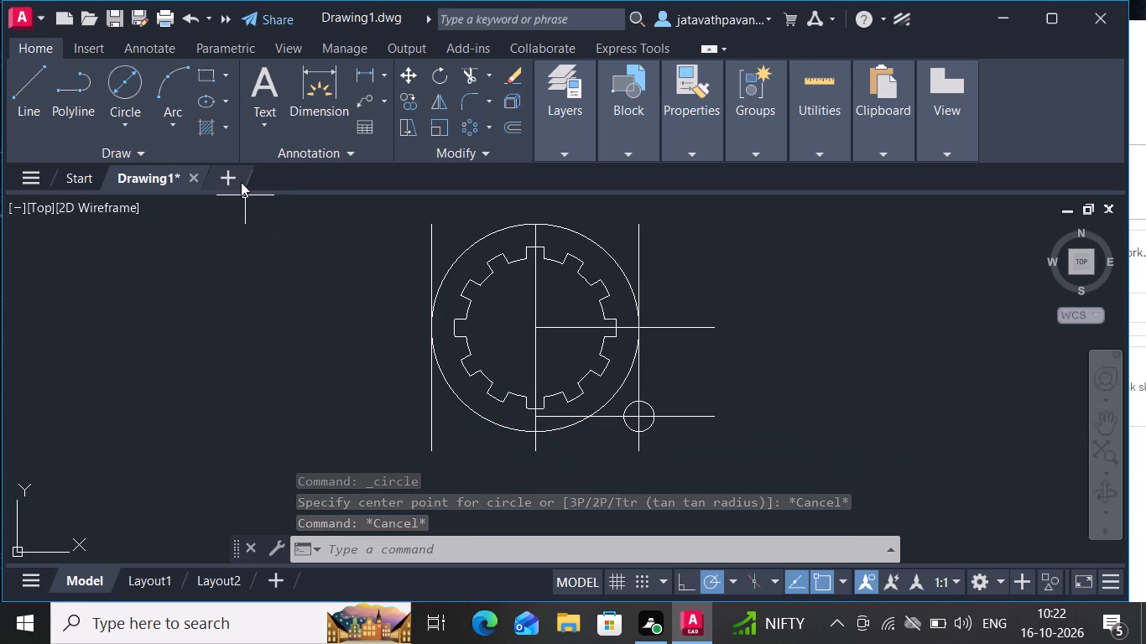
# Extend the lower horizontal offset line with a line about 56 long from its left end, past the left-hand vertical offset line.
pyautogui.click(28, 77)
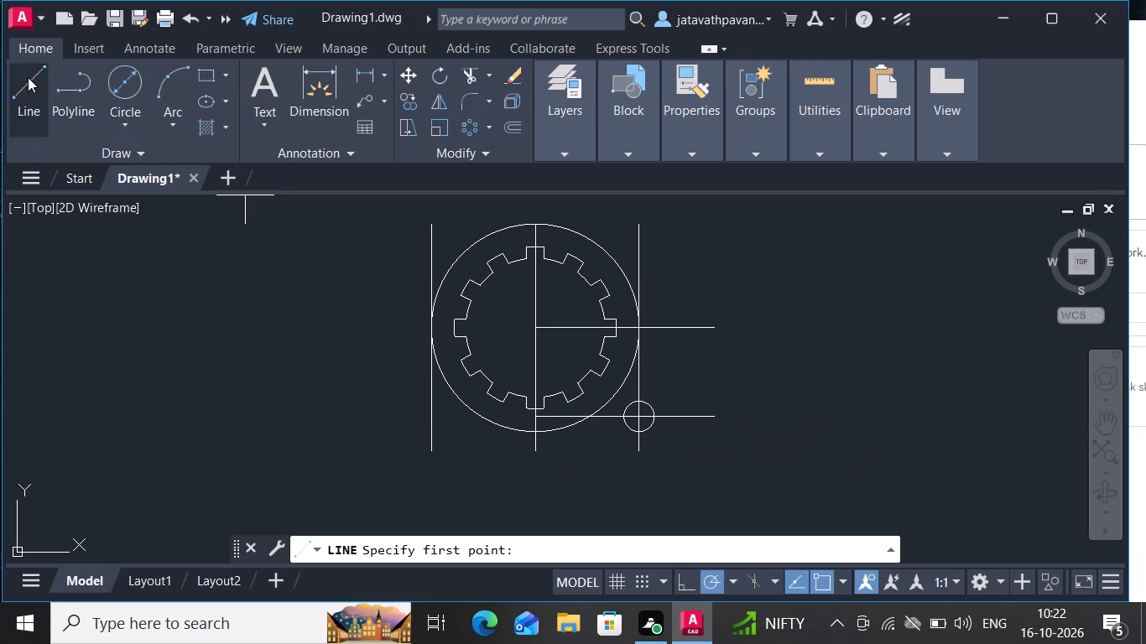
pyautogui.click(28, 77)
pyautogui.moveTo(28, 77); pyautogui.dragTo(412, 270)
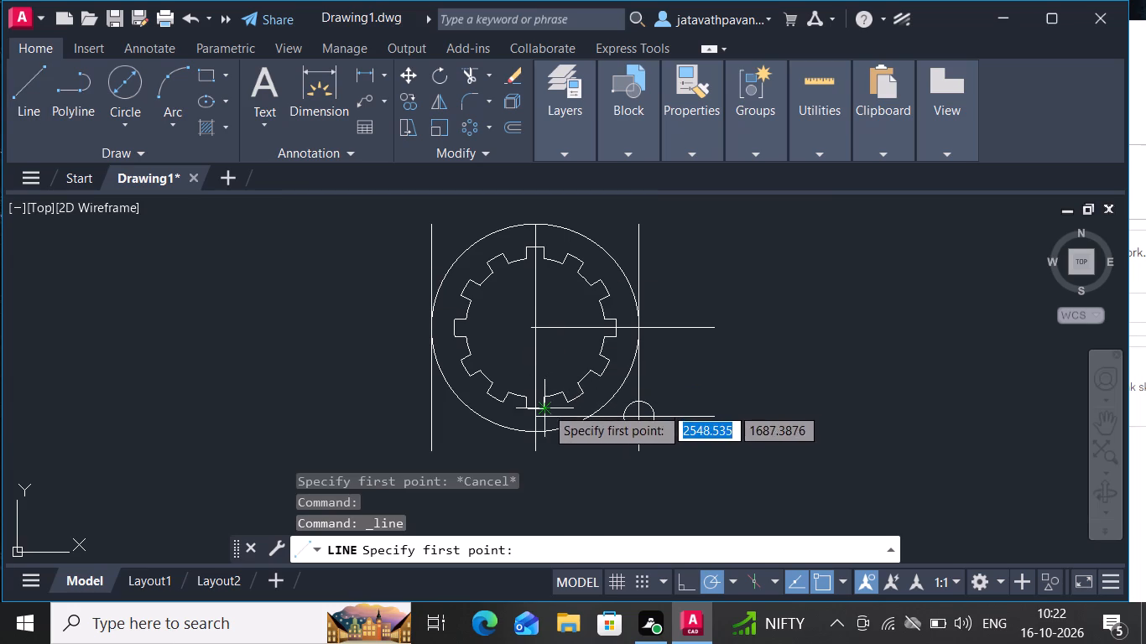
pyautogui.moveTo(540, 420); pyautogui.dragTo(531, 423)
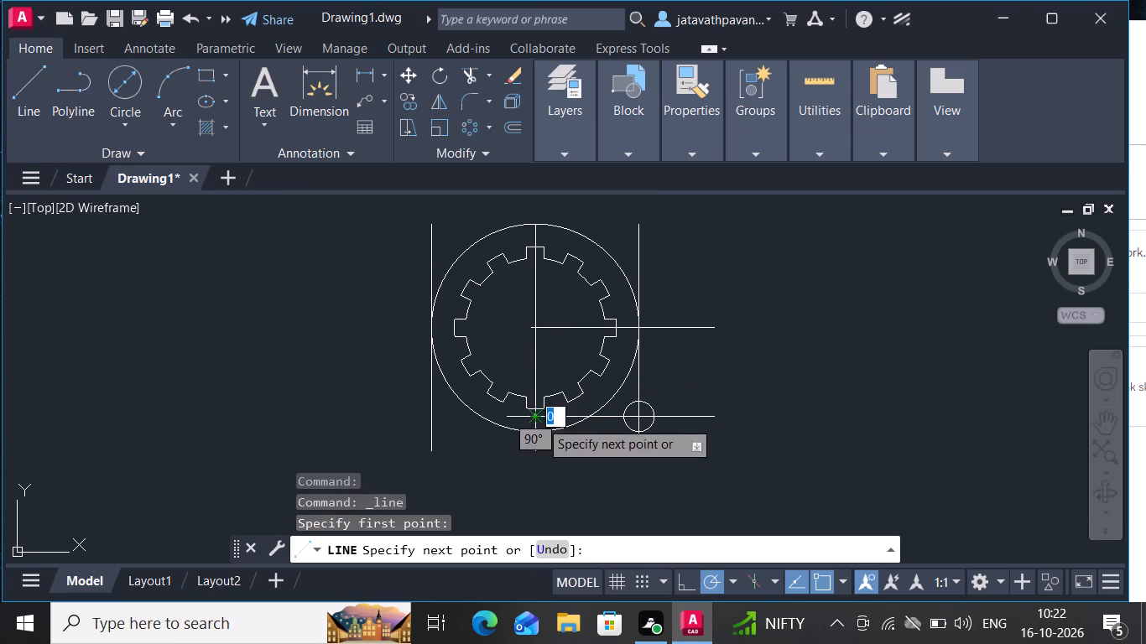
pyautogui.moveTo(531, 423); pyautogui.dragTo(419, 422)
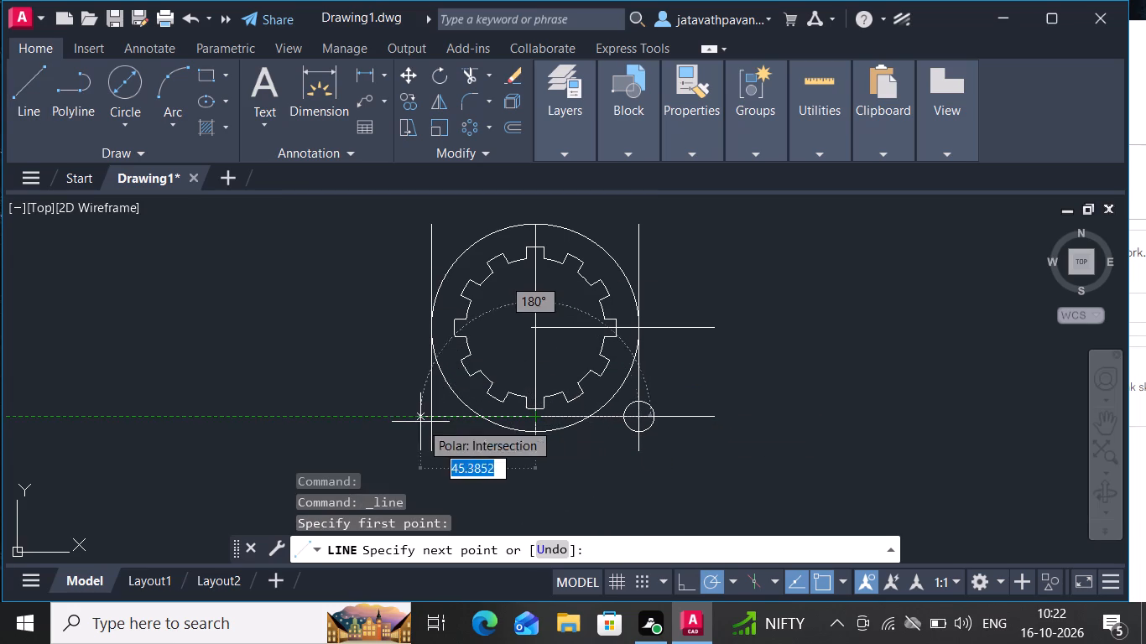
pyautogui.moveTo(419, 422); pyautogui.dragTo(394, 423)
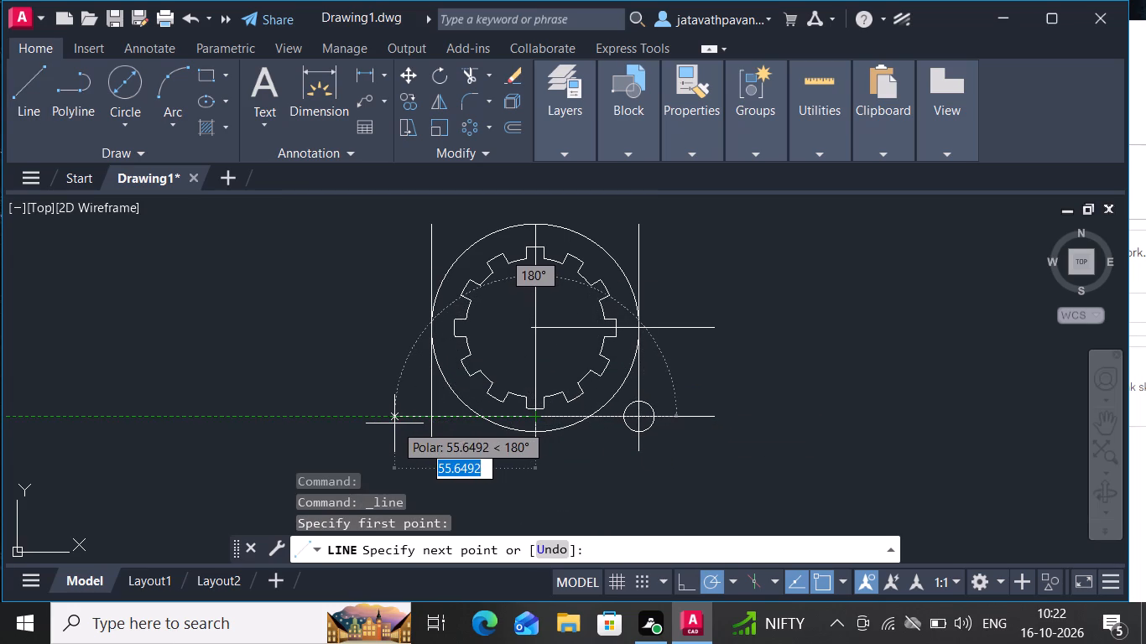
pyautogui.moveTo(394, 423); pyautogui.dragTo(393, 425)
pyautogui.click(393, 425)
pyautogui.press('Escape')
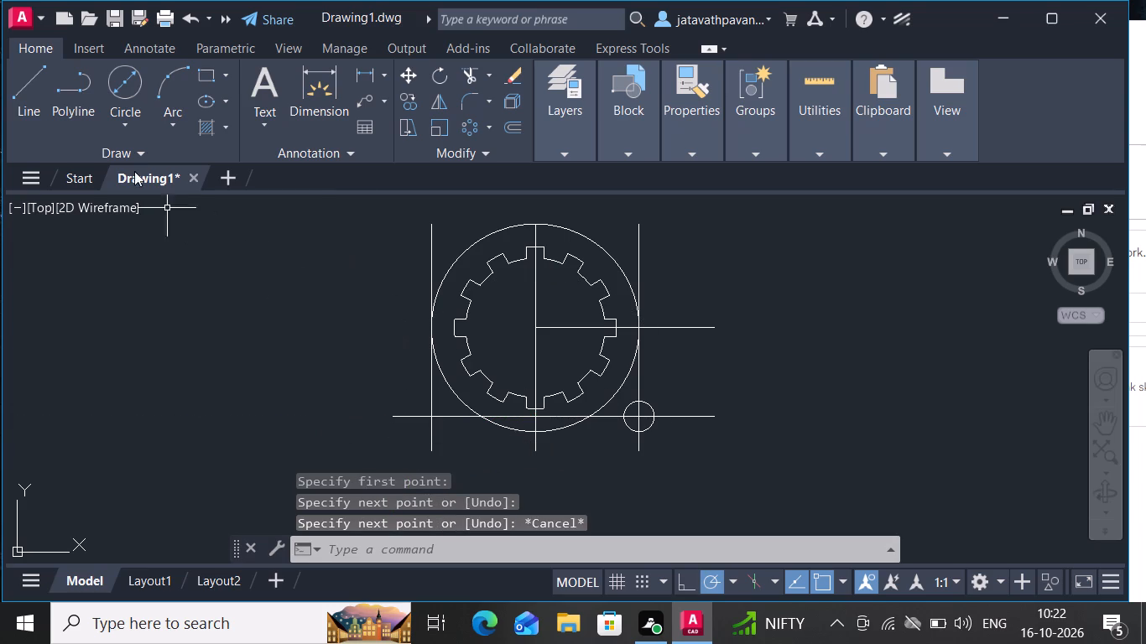
# Draw a 12 diameter circle centred where the lower horizontal line crosses the left-hand vertical offset line.
pyautogui.click(133, 86)
pyautogui.moveTo(133, 86); pyautogui.dragTo(306, 278)
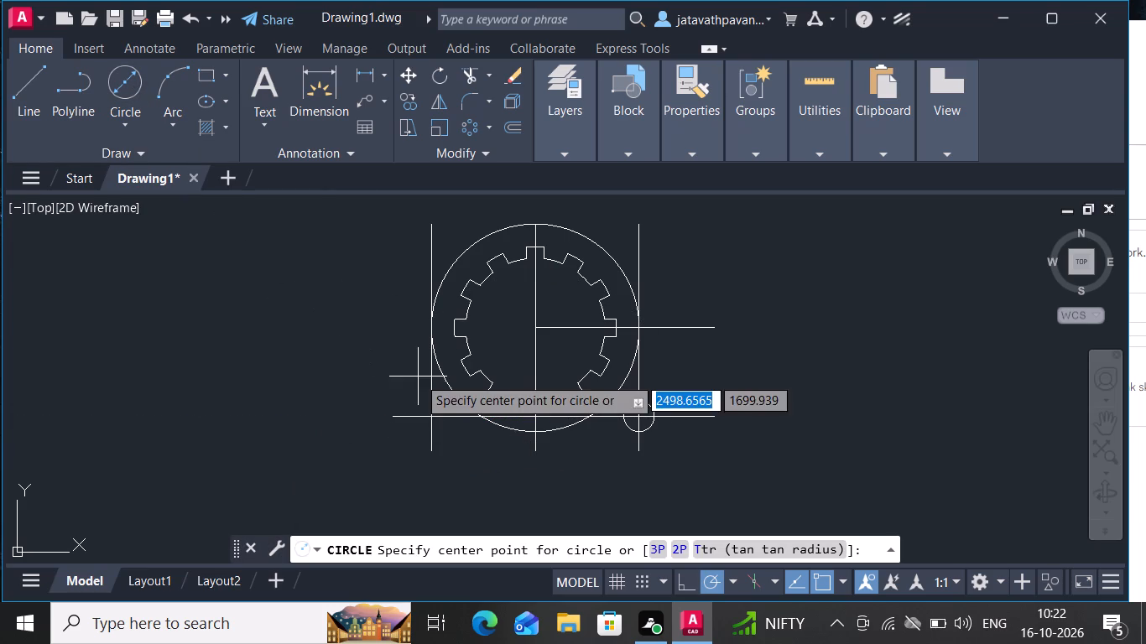
pyautogui.moveTo(430, 418); pyautogui.dragTo(419, 408)
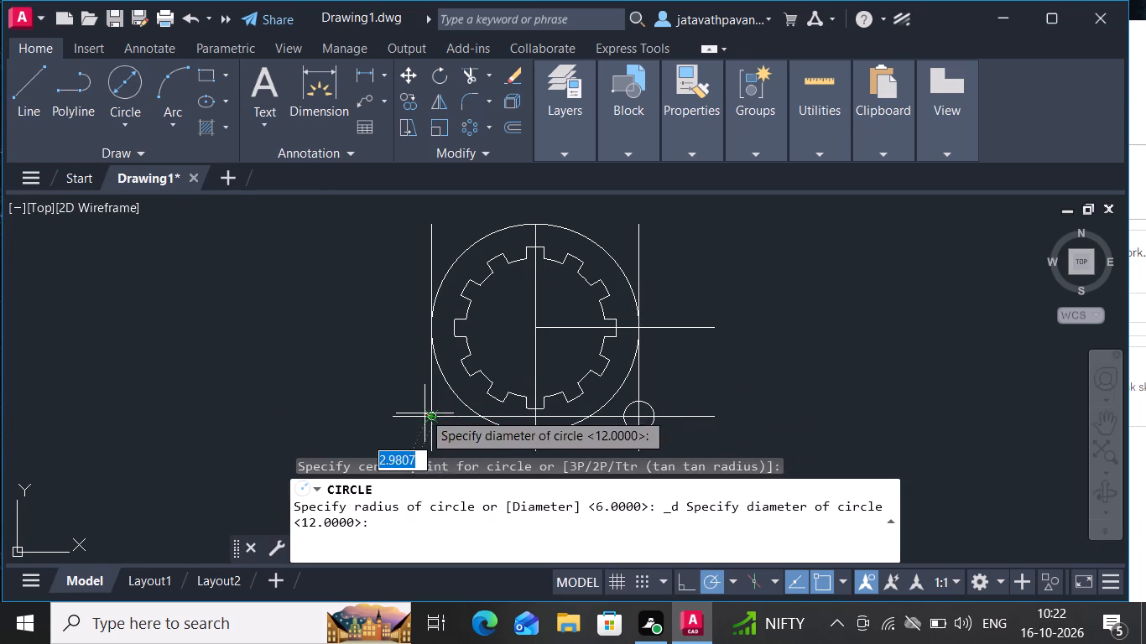
pyautogui.moveTo(419, 408); pyautogui.dragTo(418, 407)
pyautogui.write('12')
pyautogui.press('Return')
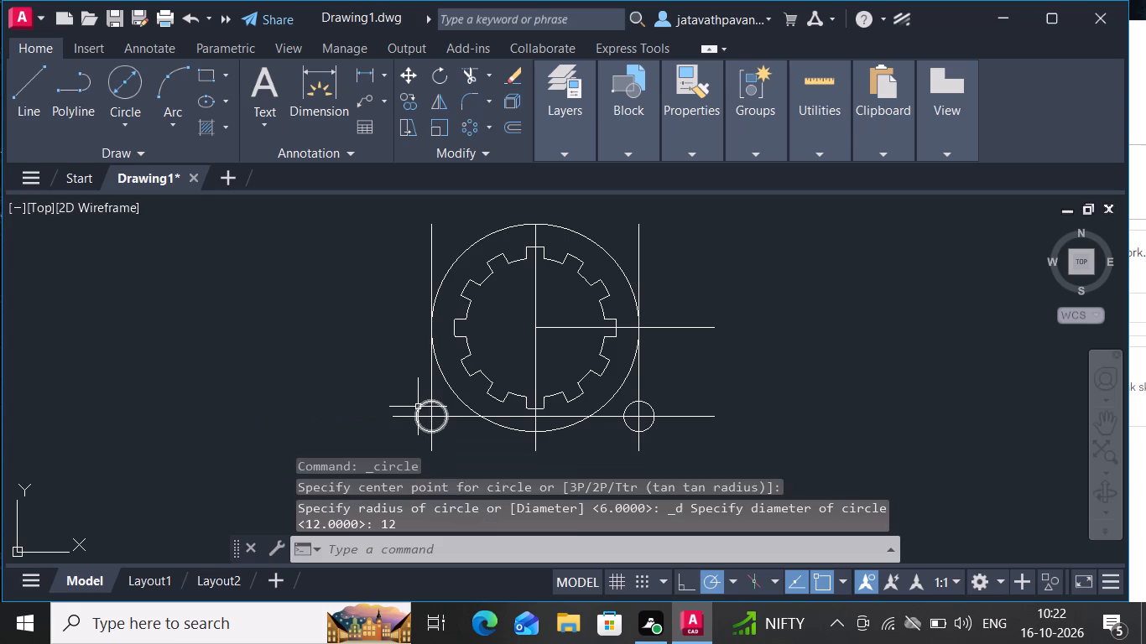
pyautogui.press('Escape')
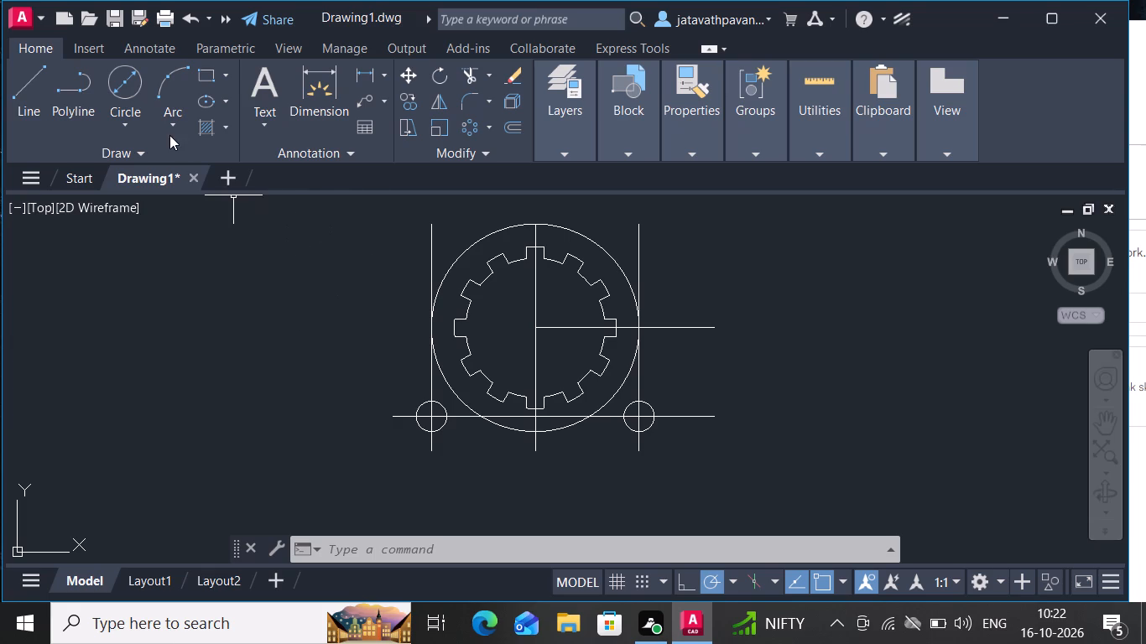
# Draw a 12 radius circle concentric with the right-hand 12 diameter lug circle.
pyautogui.click(131, 121)
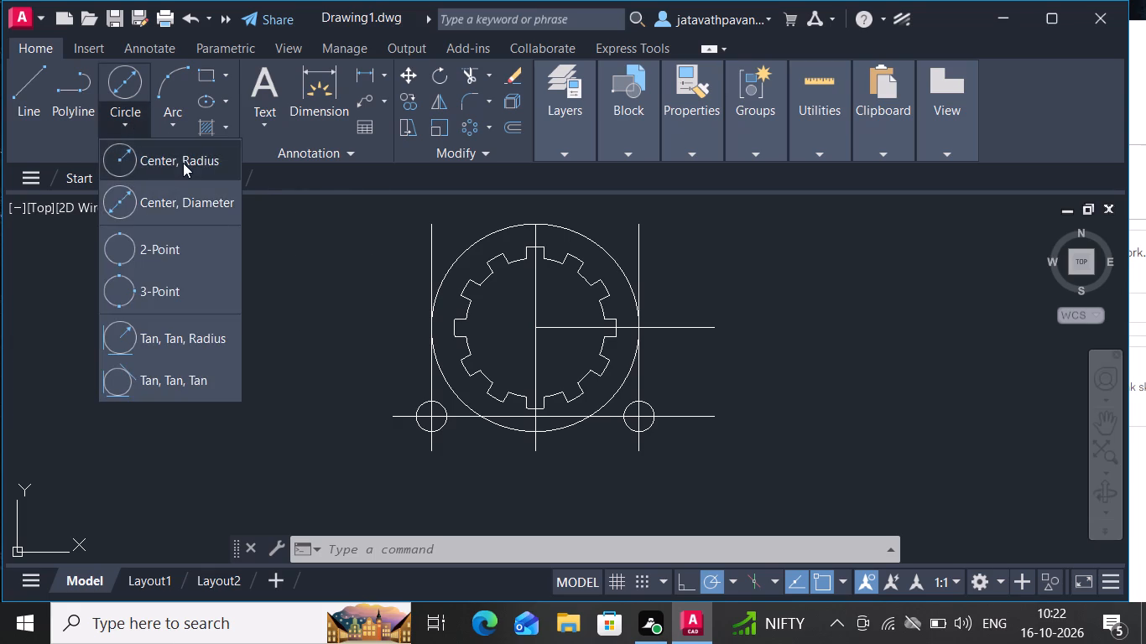
pyautogui.click(183, 163)
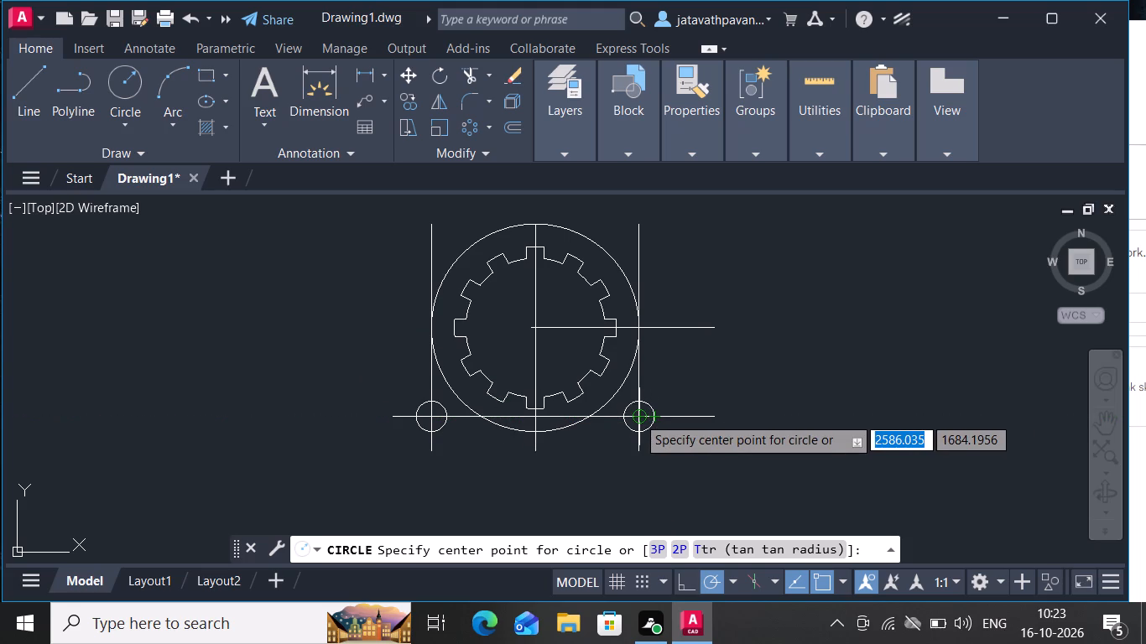
pyautogui.moveTo(638, 416); pyautogui.dragTo(679, 396)
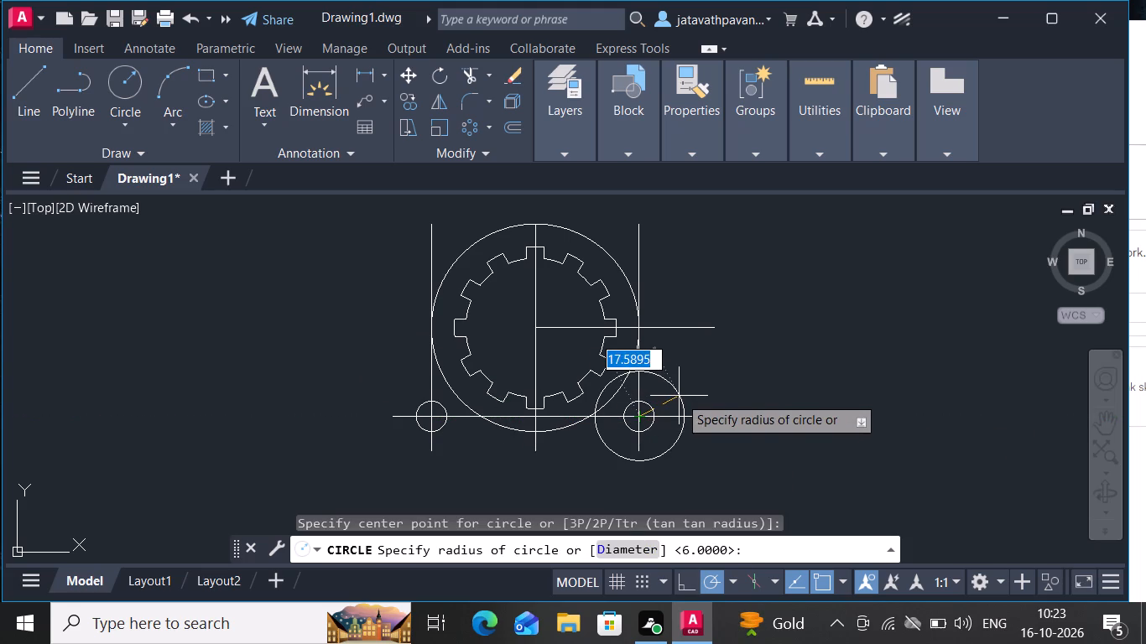
pyautogui.moveTo(679, 396); pyautogui.dragTo(664, 395)
pyautogui.write('12')
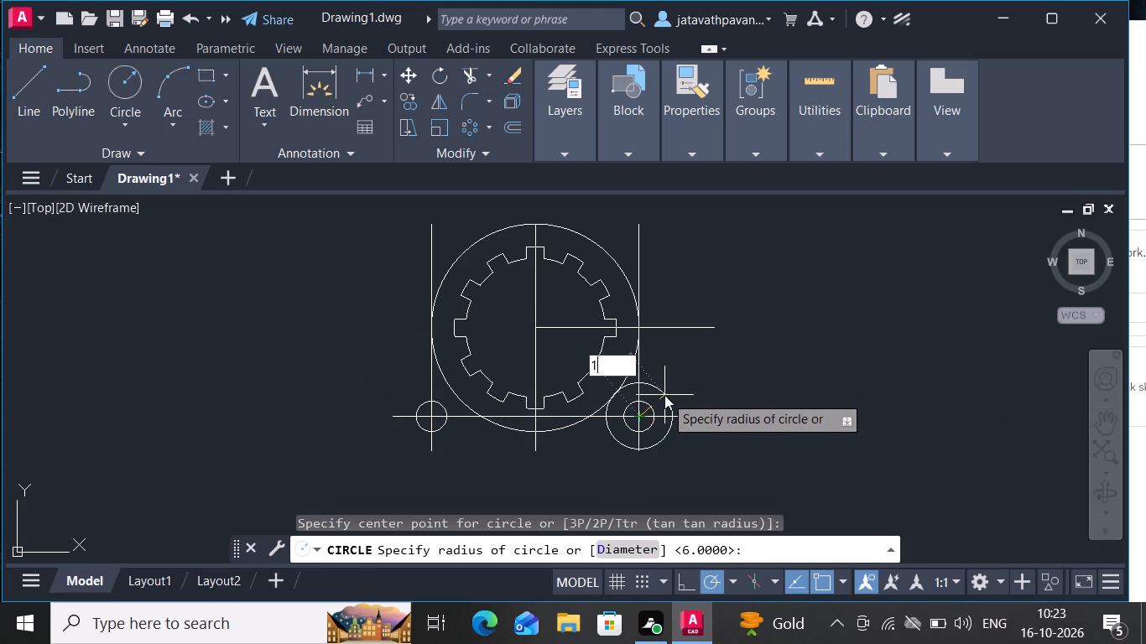
pyautogui.press('Return')
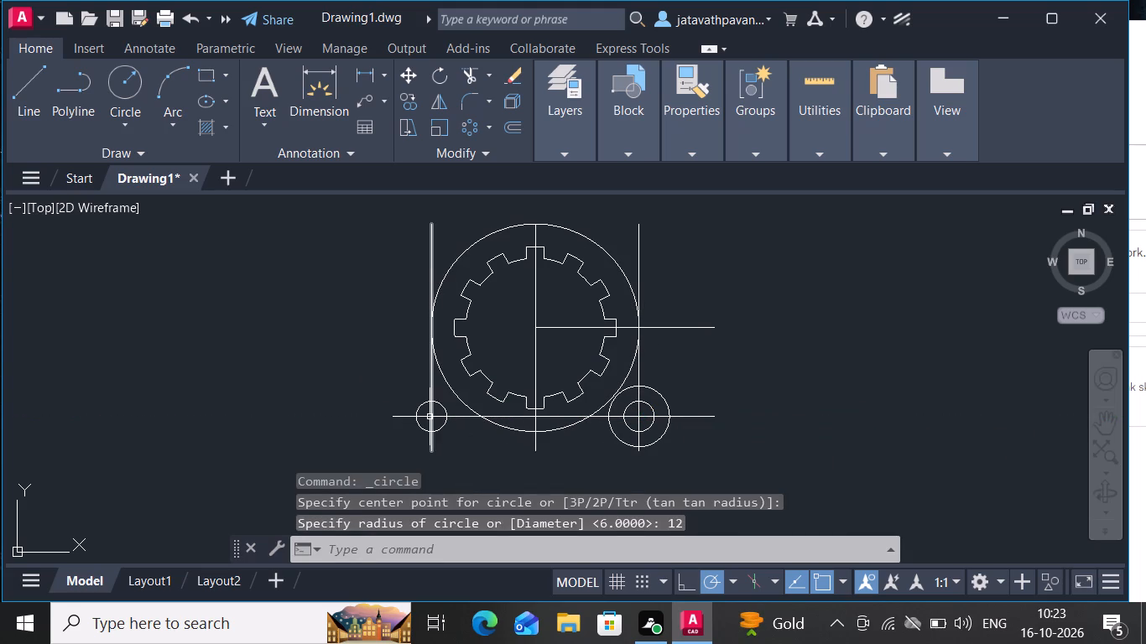
# Draw a 12 radius circle concentric with the left-hand 12 diameter lug circle.
pyautogui.click(123, 80)
pyautogui.moveTo(123, 80); pyautogui.dragTo(432, 324)
pyautogui.moveTo(435, 418); pyautogui.dragTo(440, 399)
pyautogui.write('12')
pyautogui.press('Return')
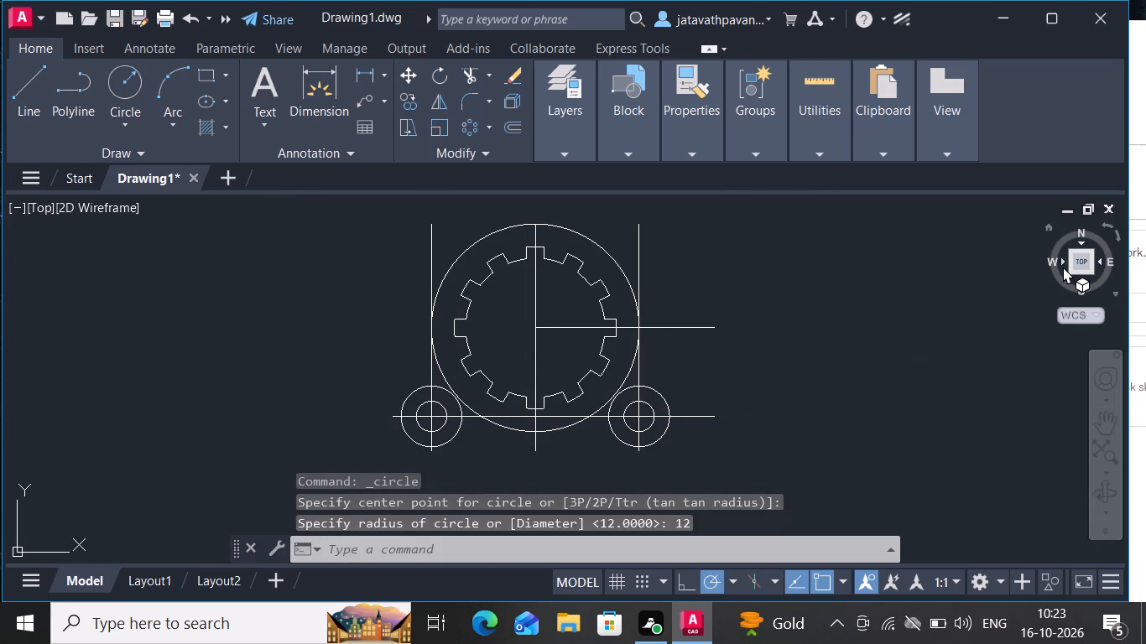
pyautogui.press('Escape')
pyautogui.press('Escape')
pyautogui.press('Escape')
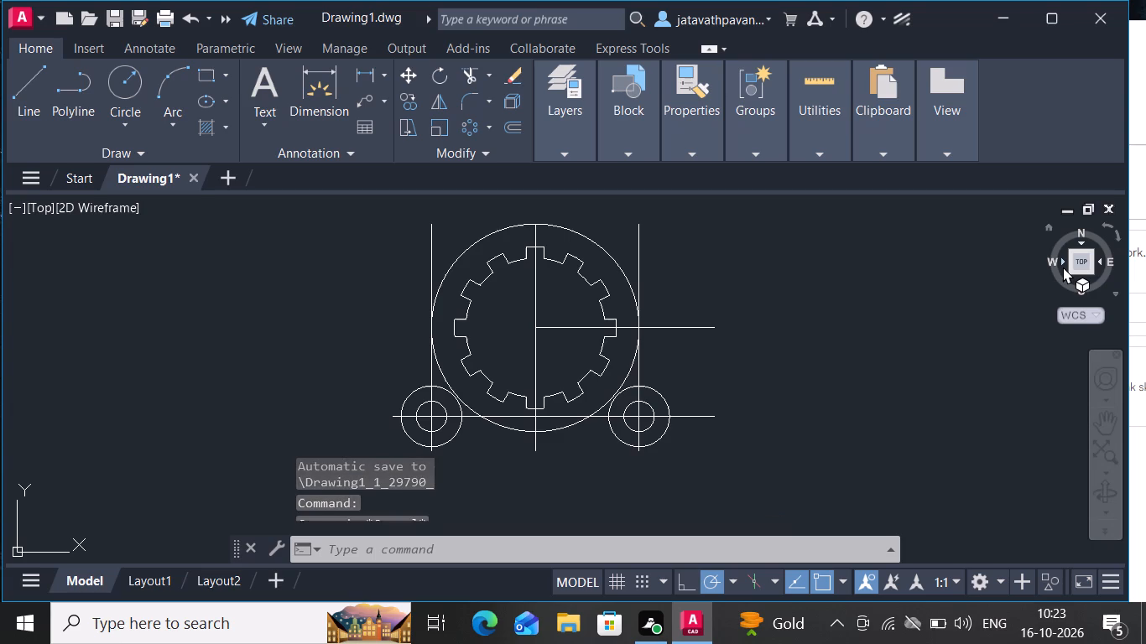
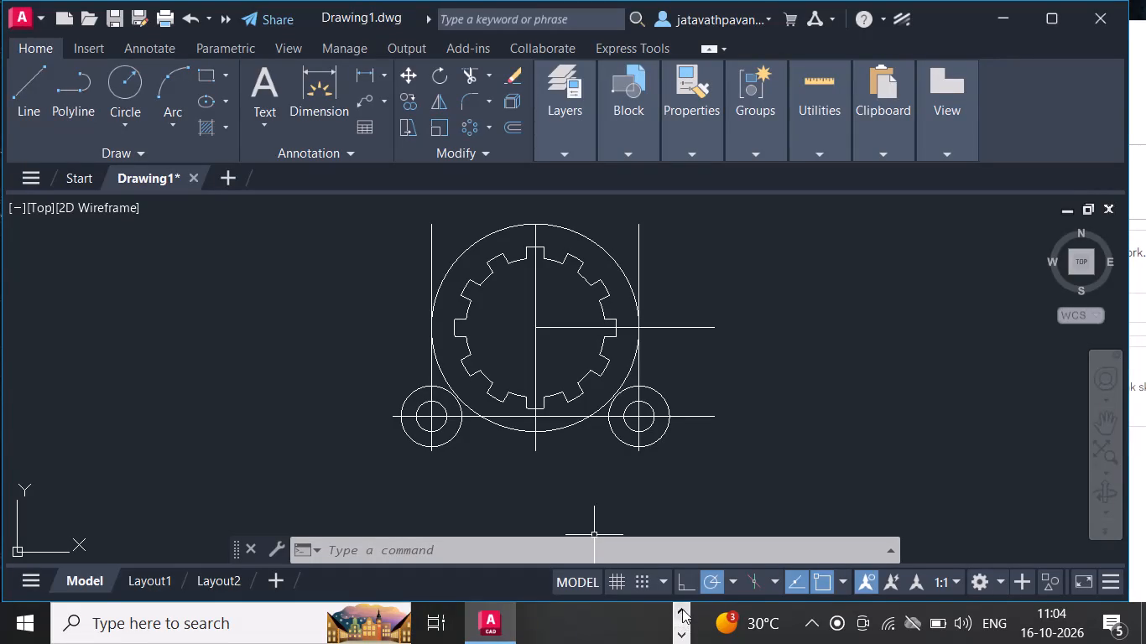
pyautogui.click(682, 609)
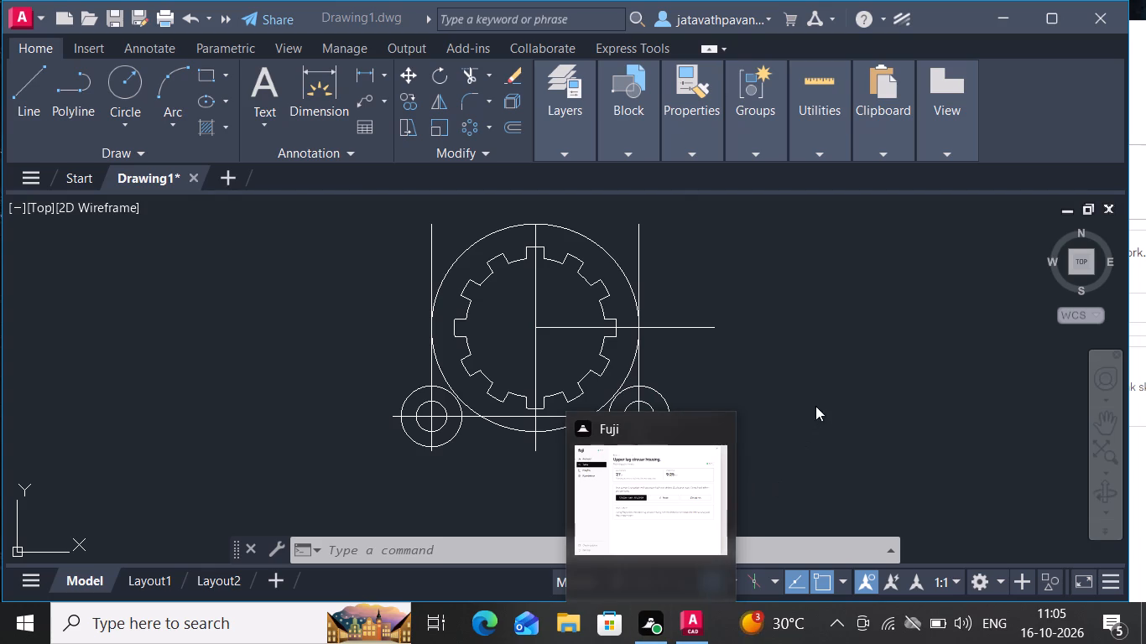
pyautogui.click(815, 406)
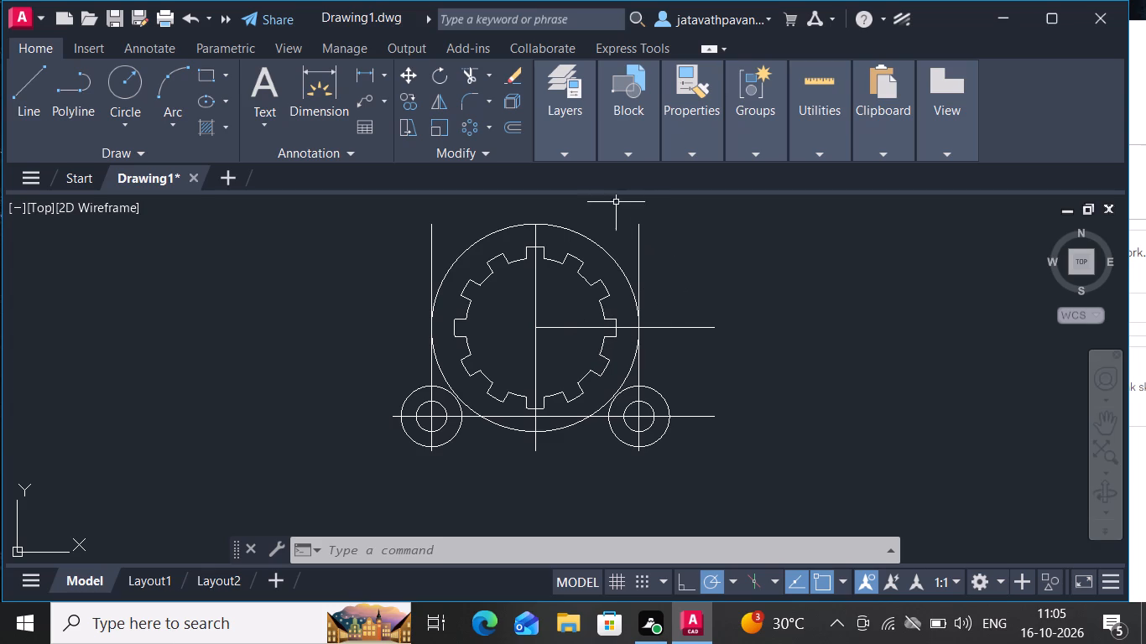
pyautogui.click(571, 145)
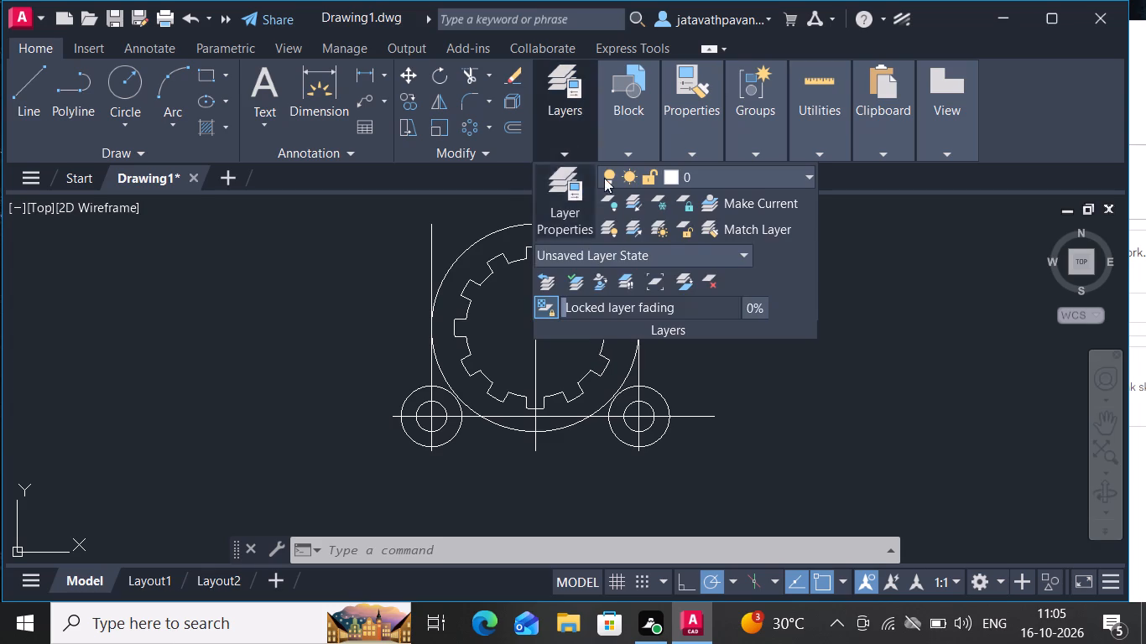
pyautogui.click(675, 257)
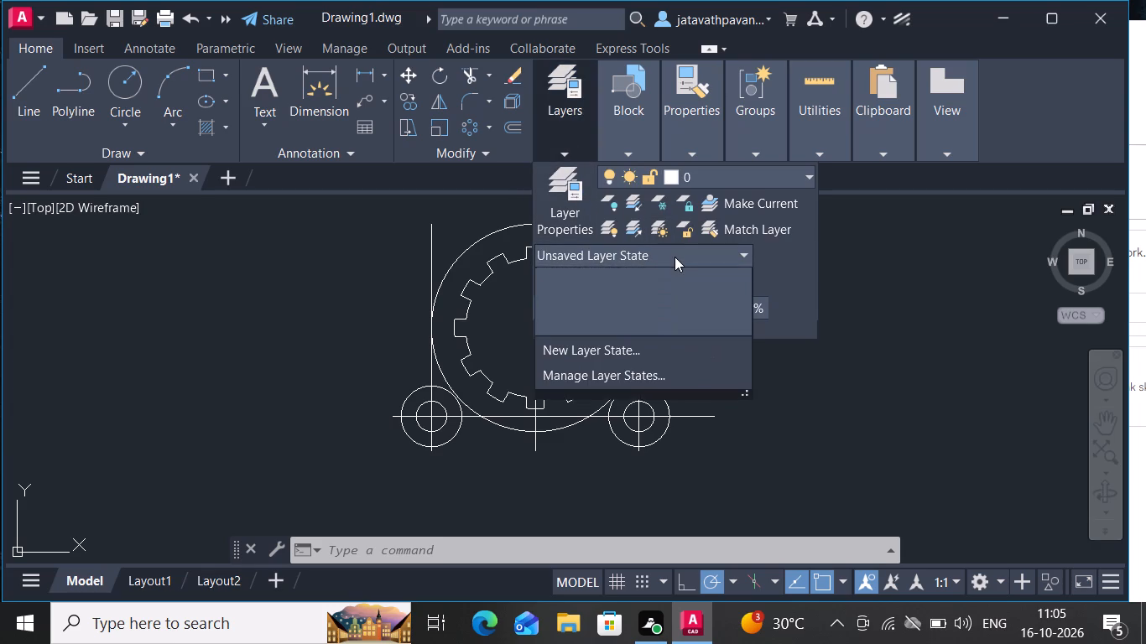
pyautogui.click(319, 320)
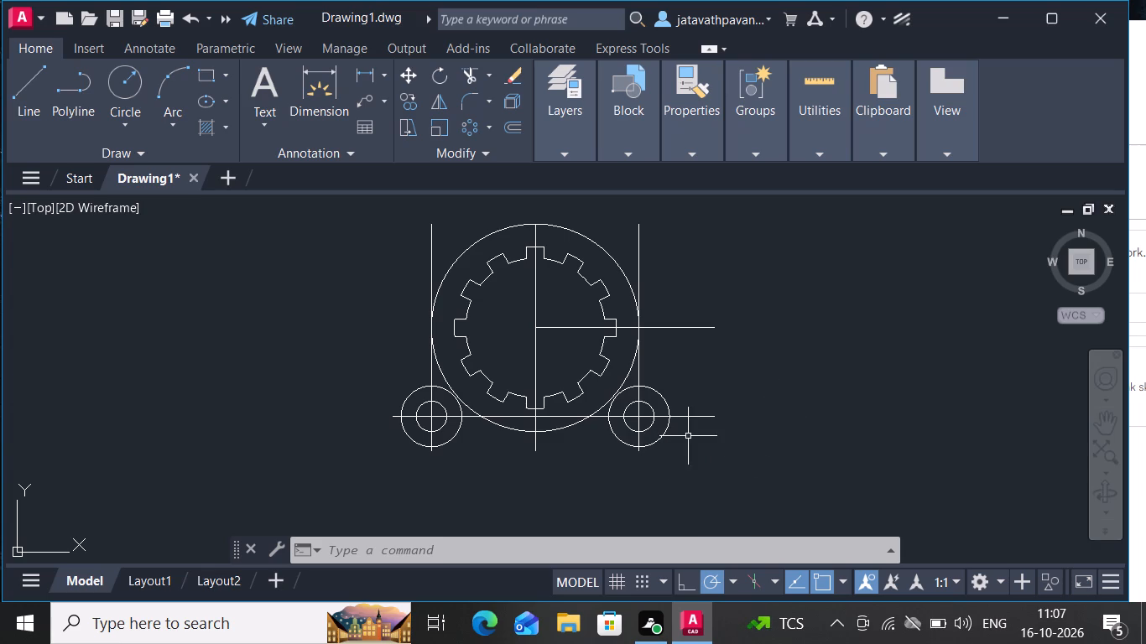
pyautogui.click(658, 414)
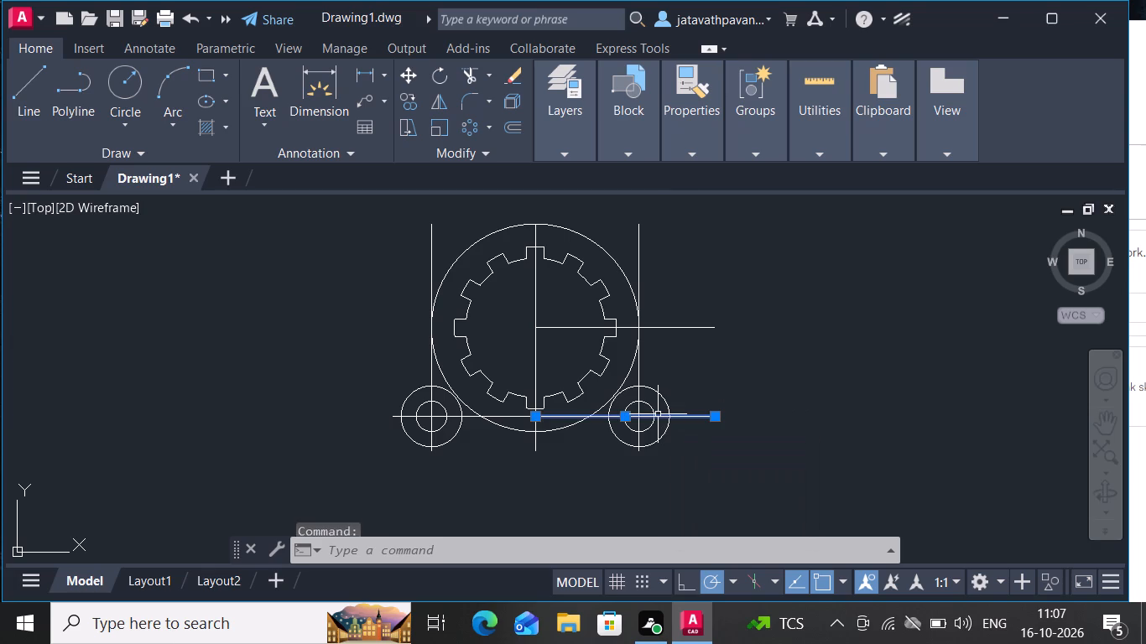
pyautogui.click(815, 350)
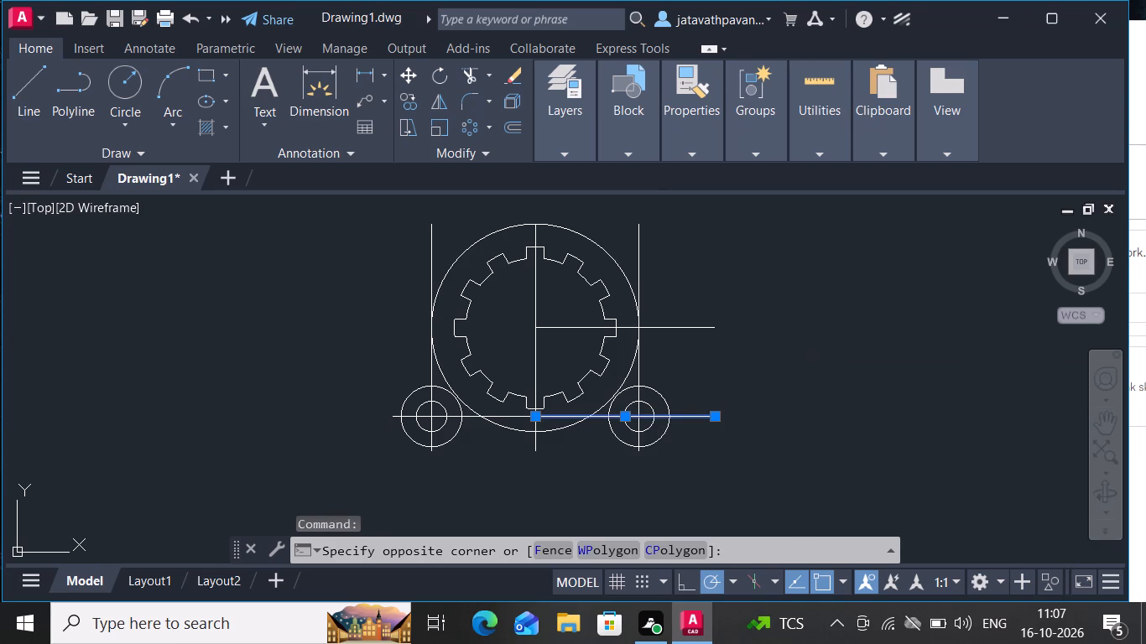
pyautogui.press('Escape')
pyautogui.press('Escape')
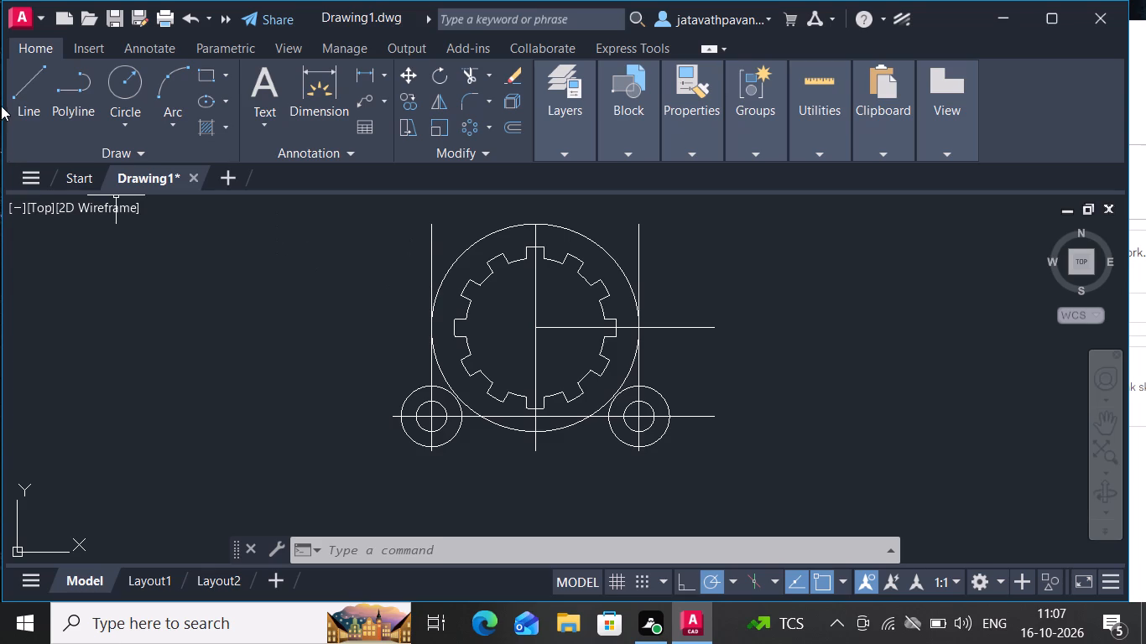
# Turn off the Center object snap mode in the drafting settings.
pyautogui.write('os')
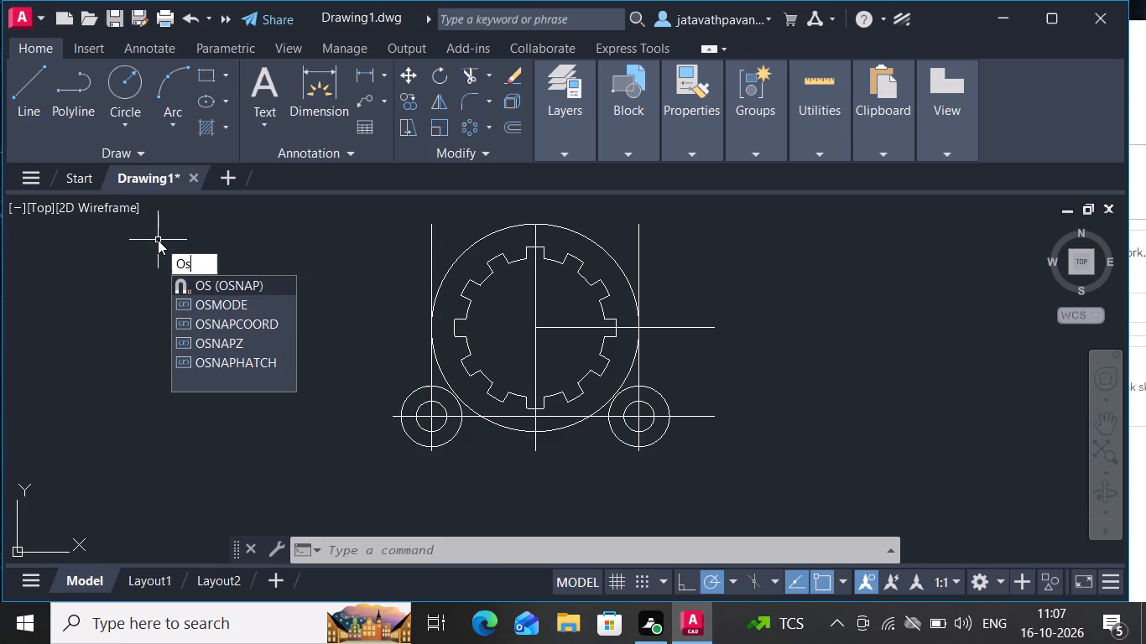
pyautogui.click(206, 280)
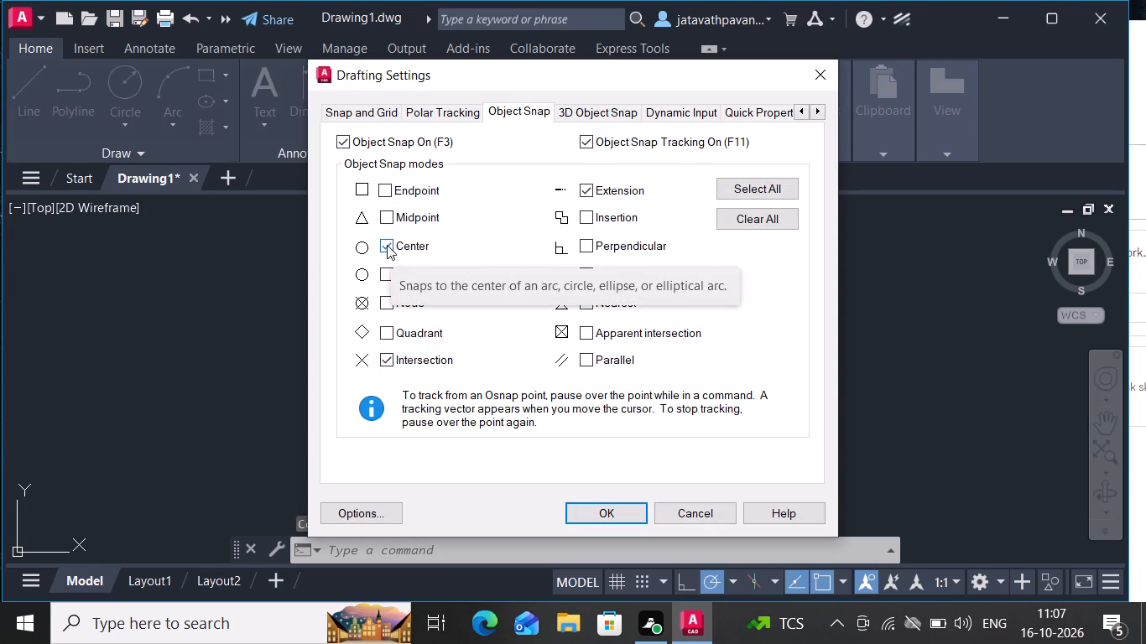
pyautogui.click(387, 245)
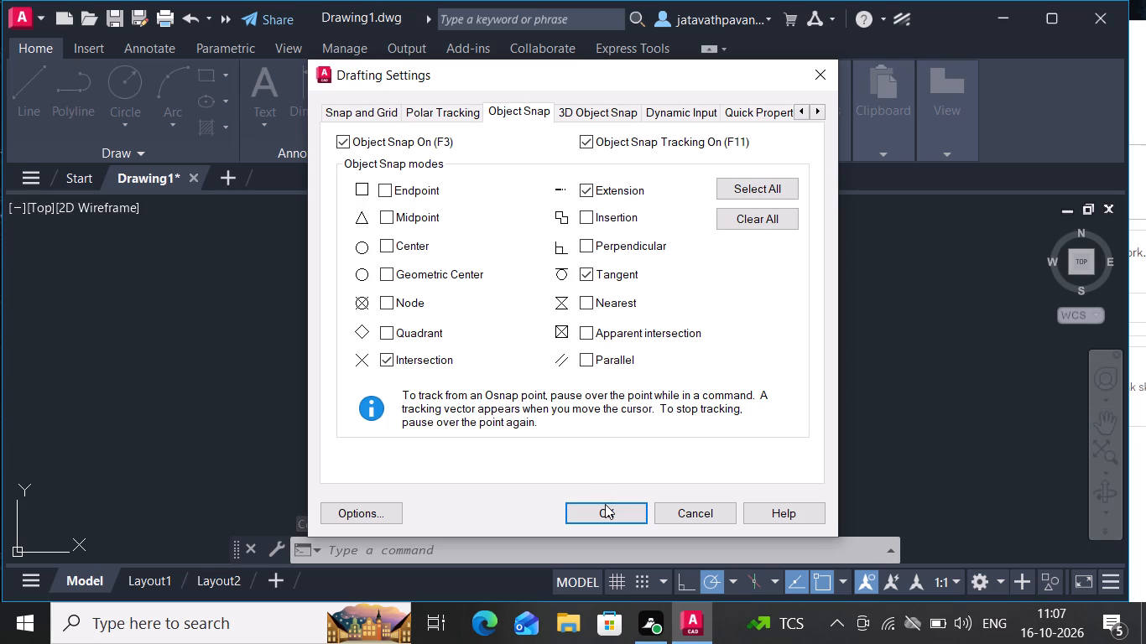
pyautogui.click(605, 504)
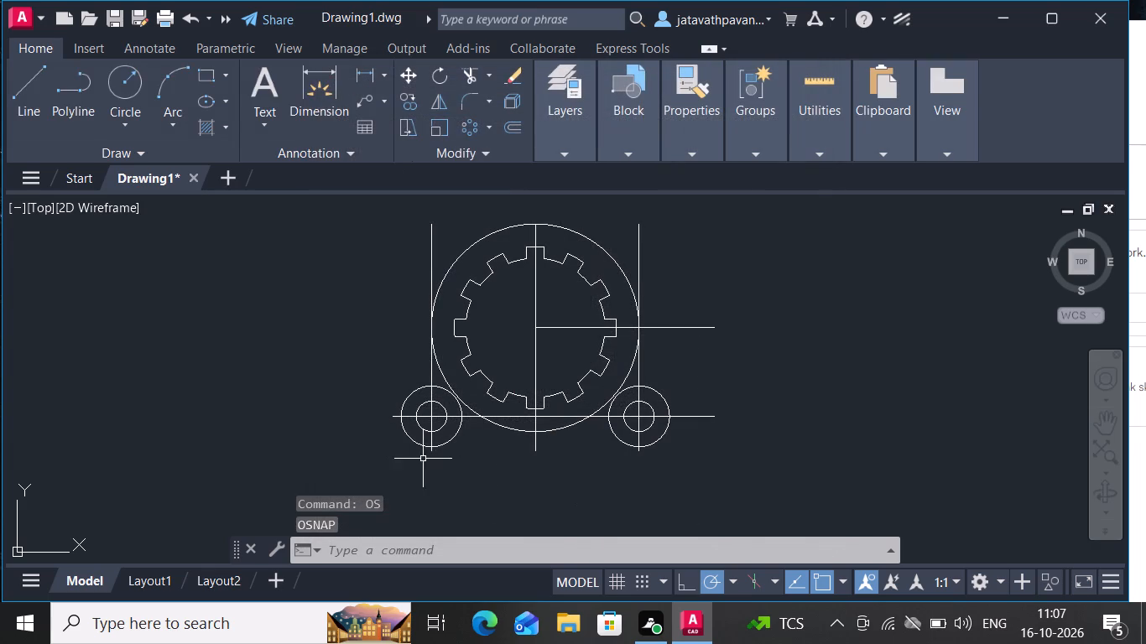
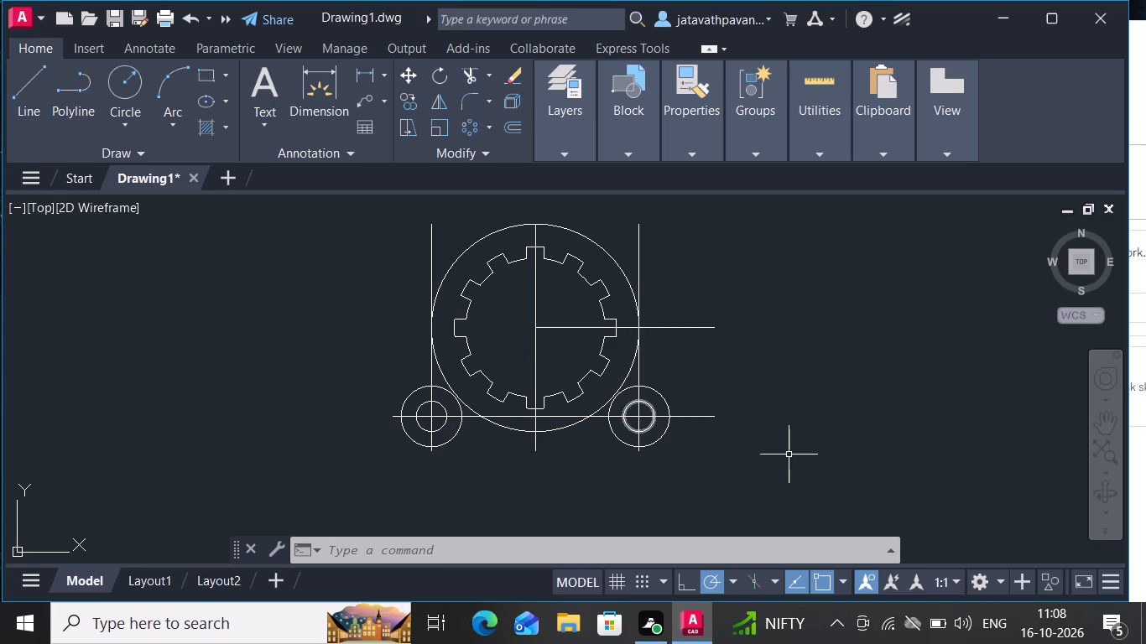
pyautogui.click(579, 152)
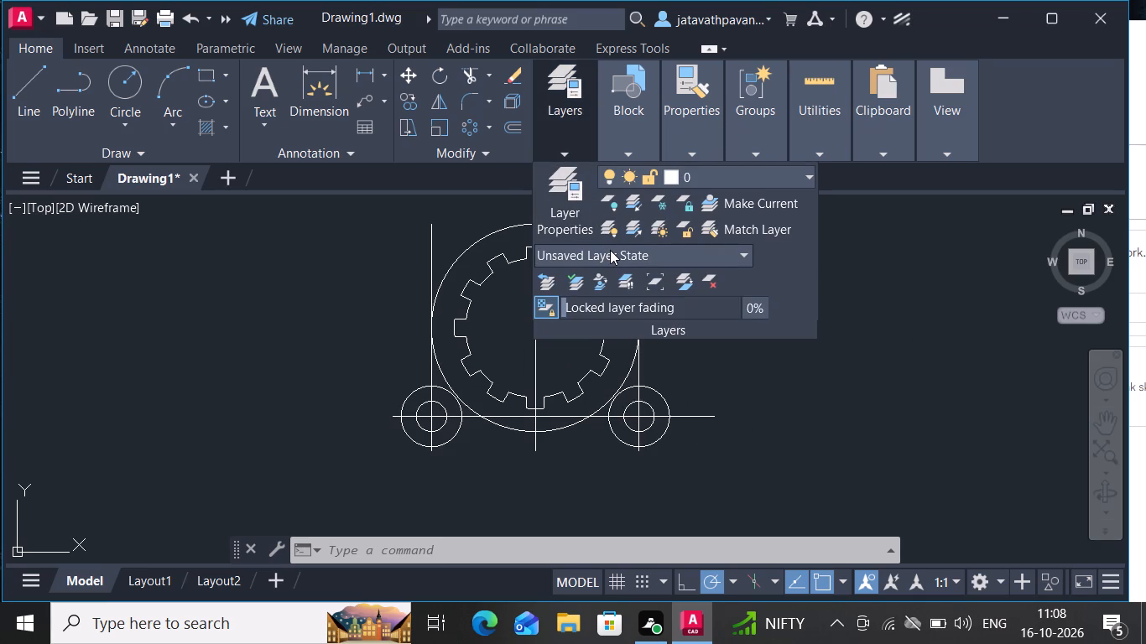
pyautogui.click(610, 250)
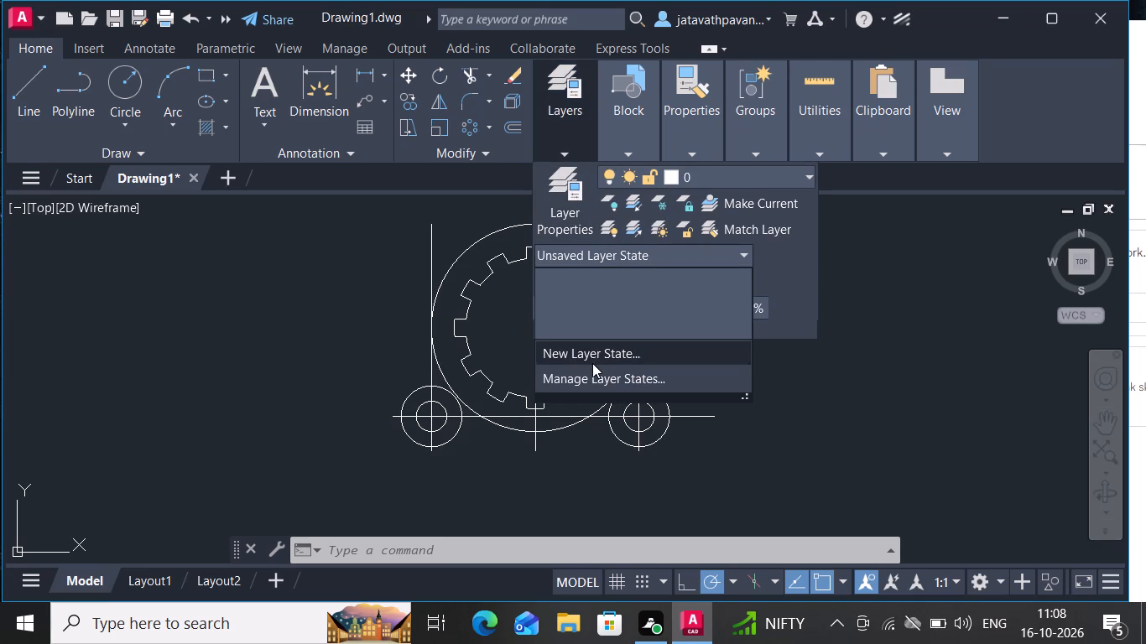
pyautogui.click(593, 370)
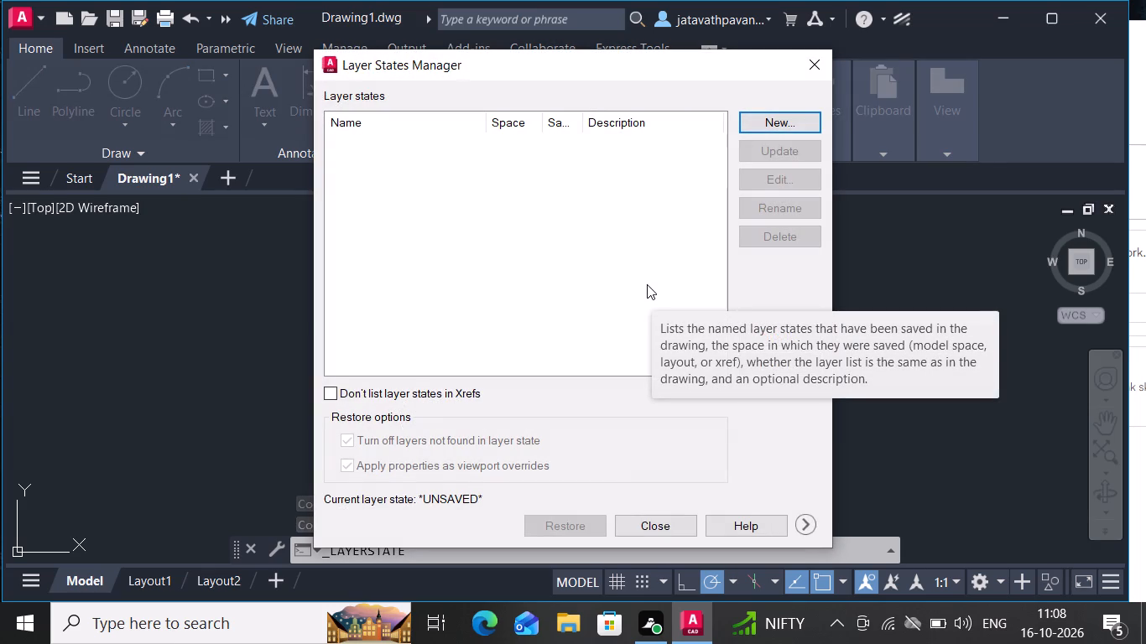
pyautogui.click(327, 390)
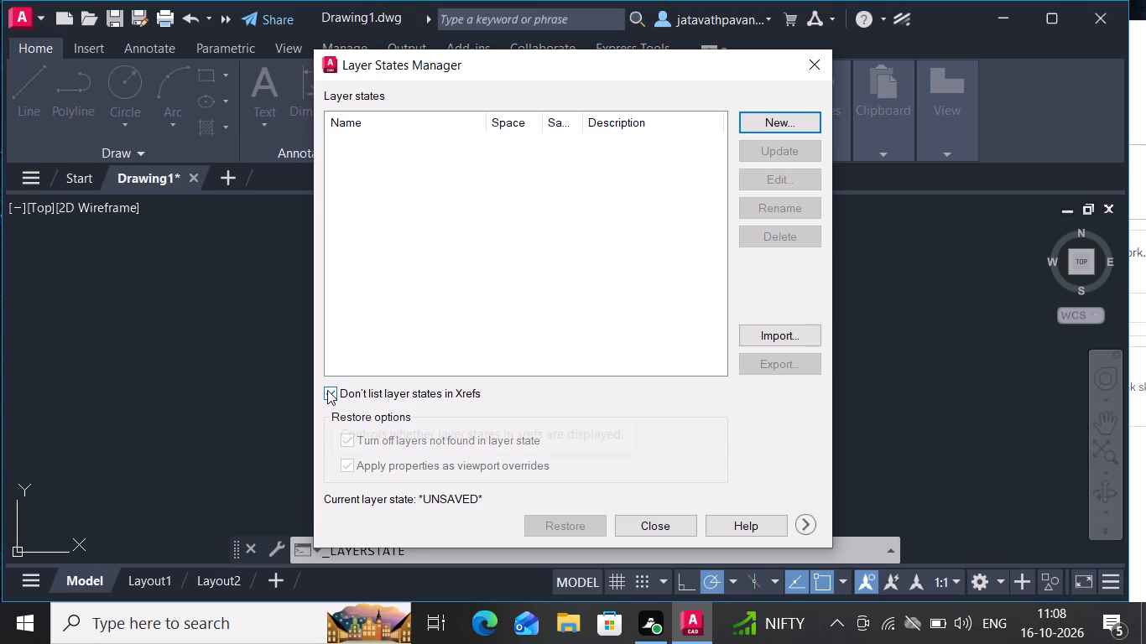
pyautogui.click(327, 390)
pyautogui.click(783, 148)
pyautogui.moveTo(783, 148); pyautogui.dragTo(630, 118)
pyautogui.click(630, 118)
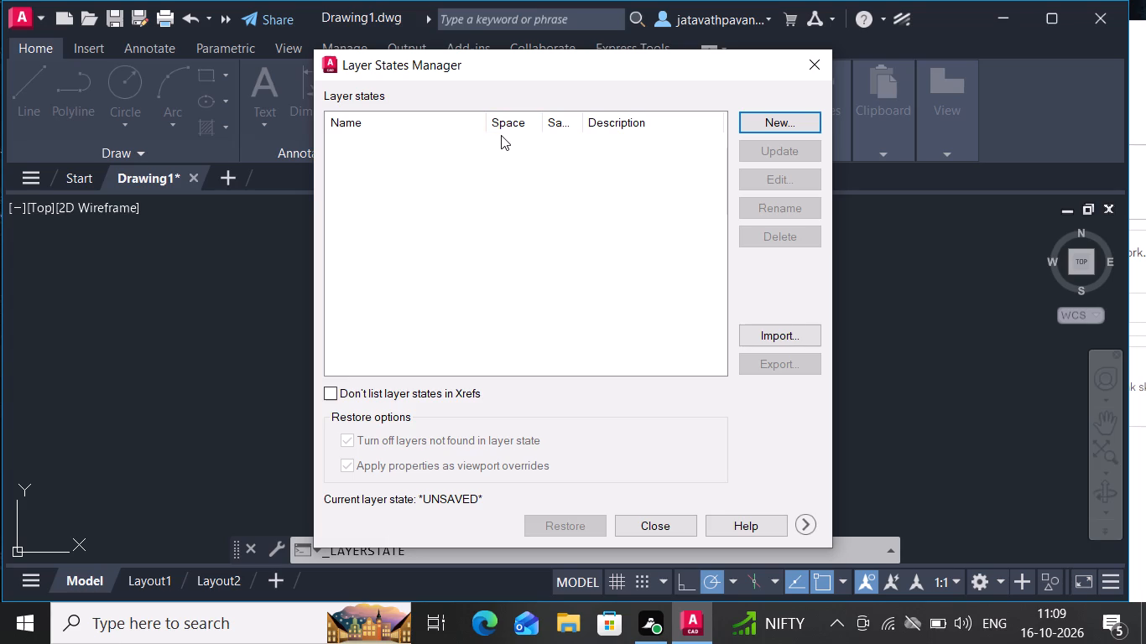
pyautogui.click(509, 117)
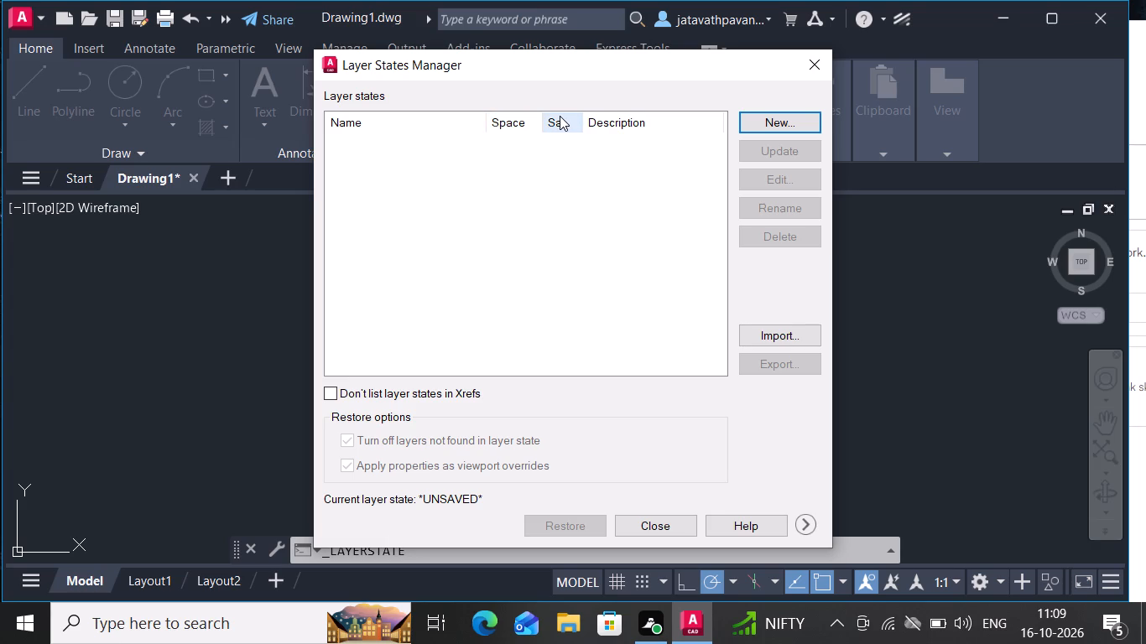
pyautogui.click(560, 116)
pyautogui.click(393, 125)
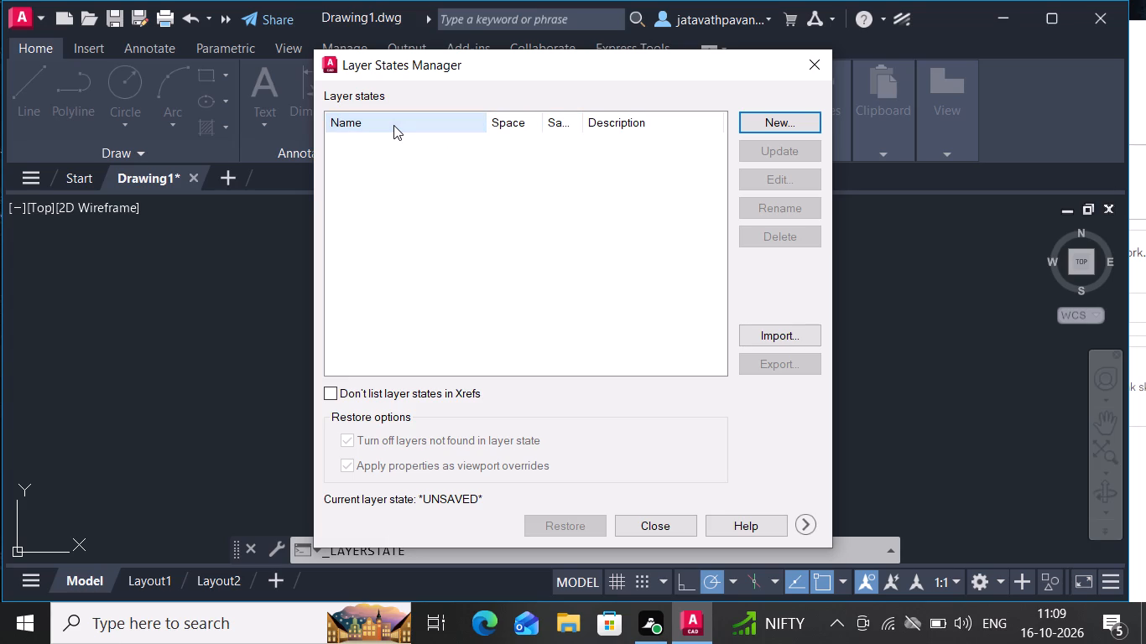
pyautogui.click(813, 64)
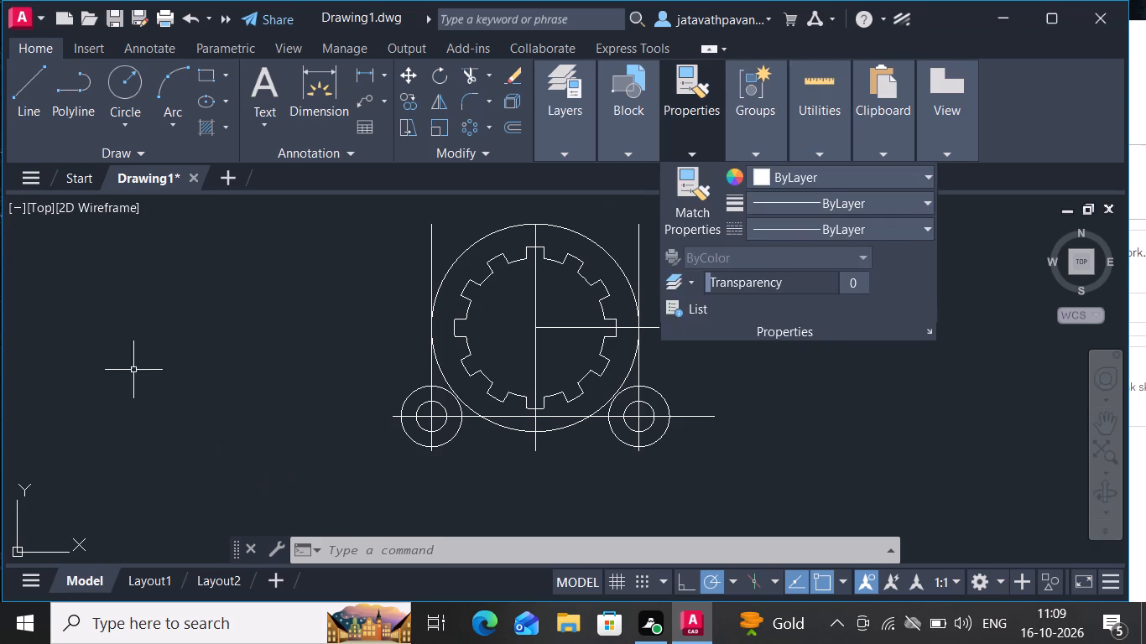
# Draw an 82-long horizontal line from the bottom of the left lug's outer circle towards the right lug.
pyautogui.click(19, 86)
pyautogui.moveTo(19, 86); pyautogui.dragTo(195, 306)
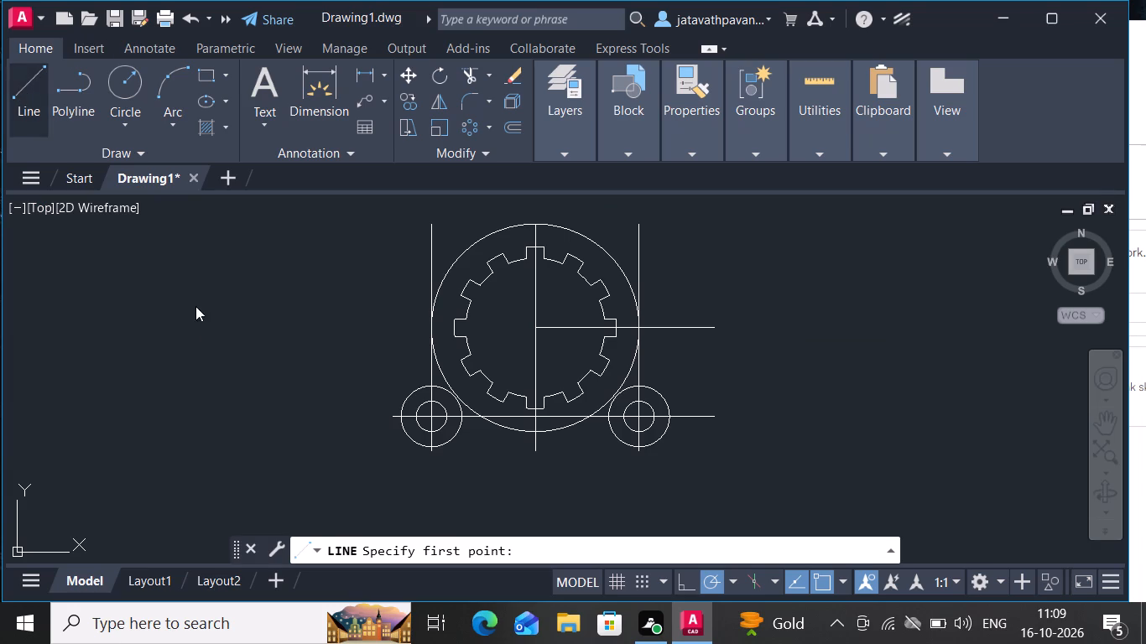
pyautogui.moveTo(195, 306); pyautogui.dragTo(207, 332)
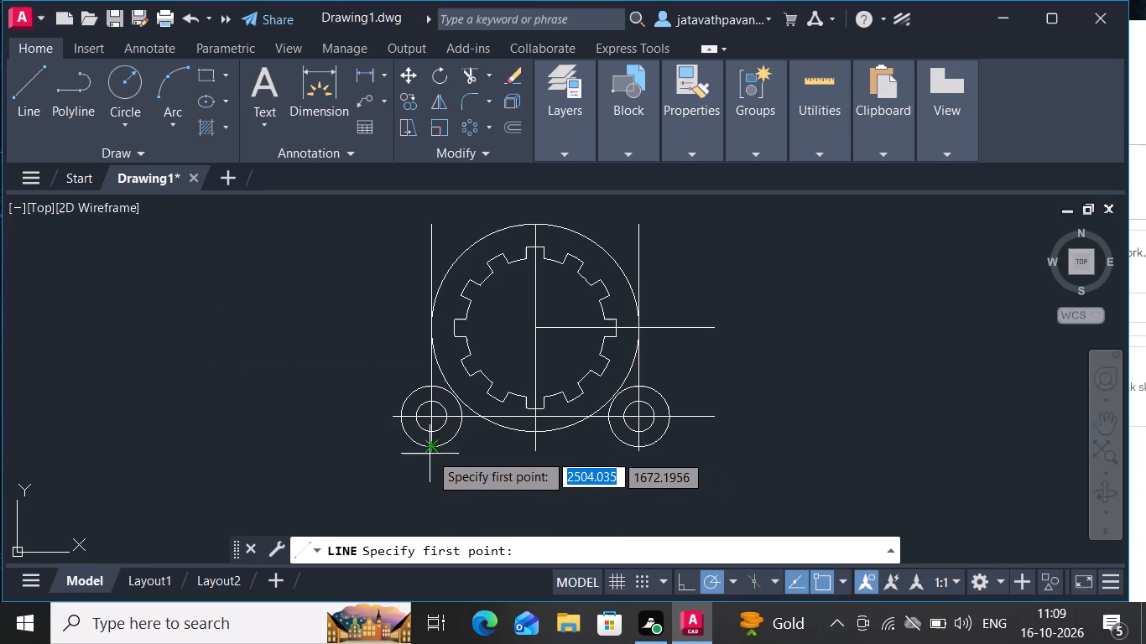
pyautogui.click(430, 453)
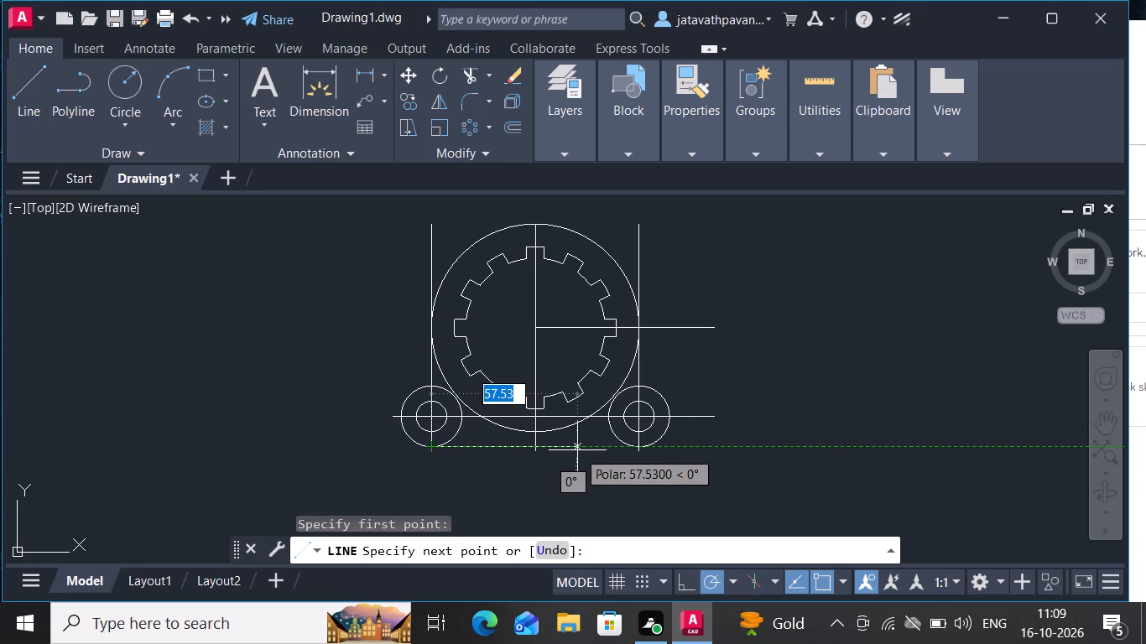
pyautogui.write('82')
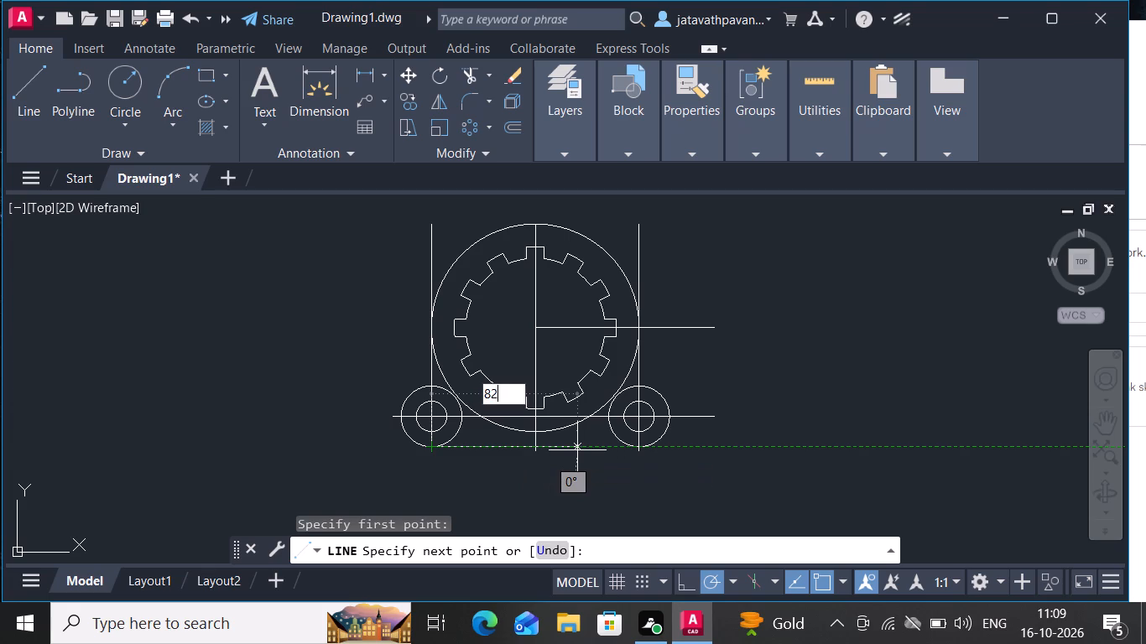
pyautogui.press('Return')
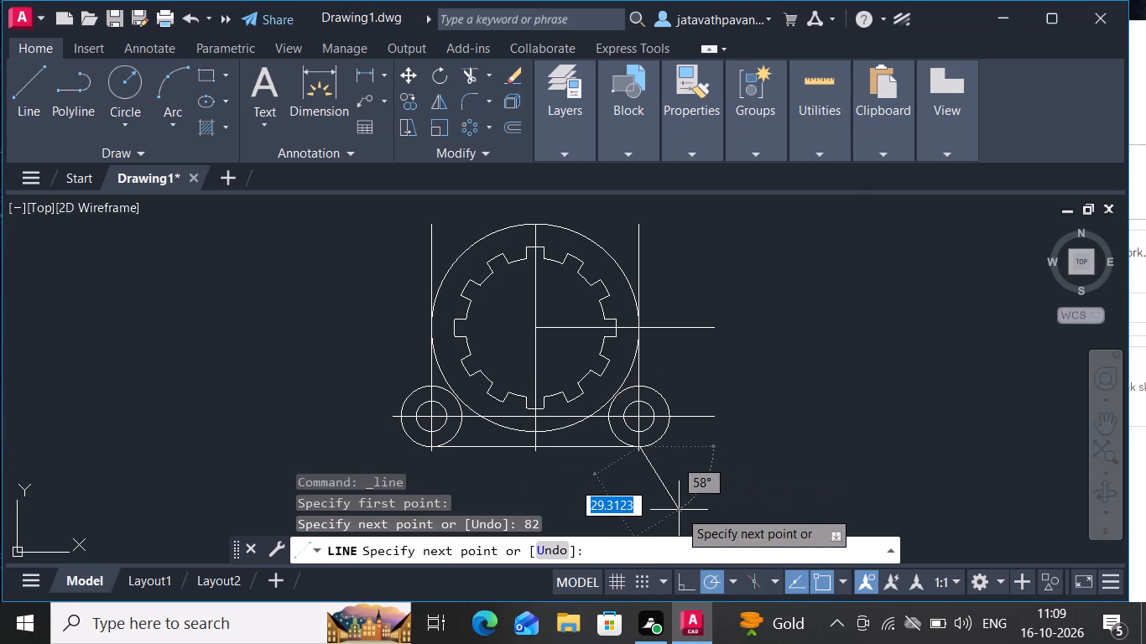
pyautogui.press('Escape')
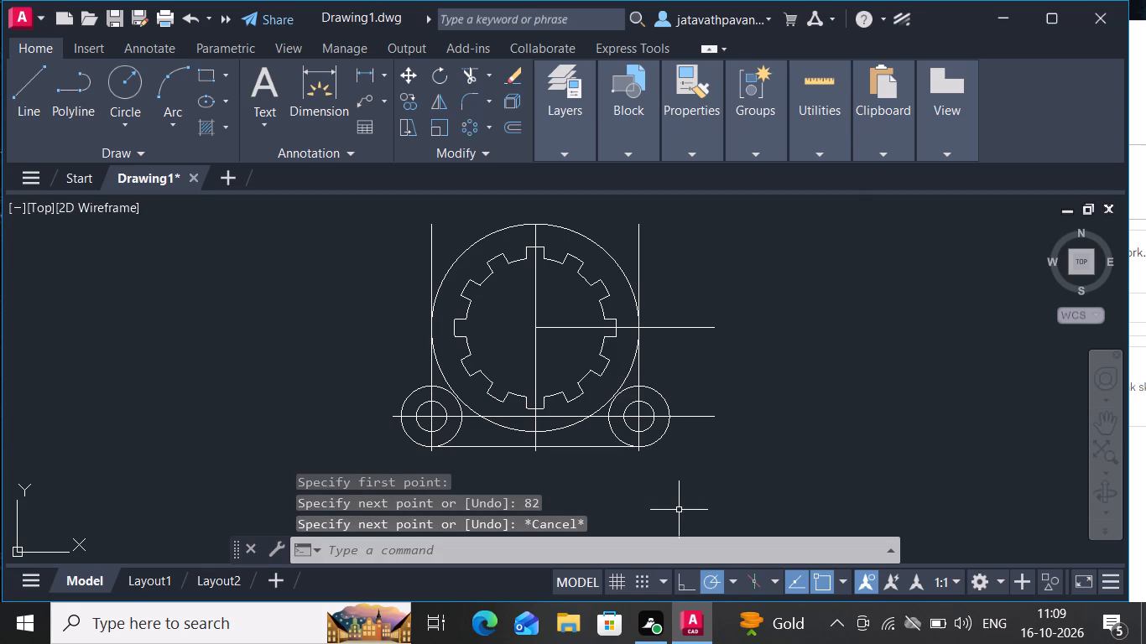
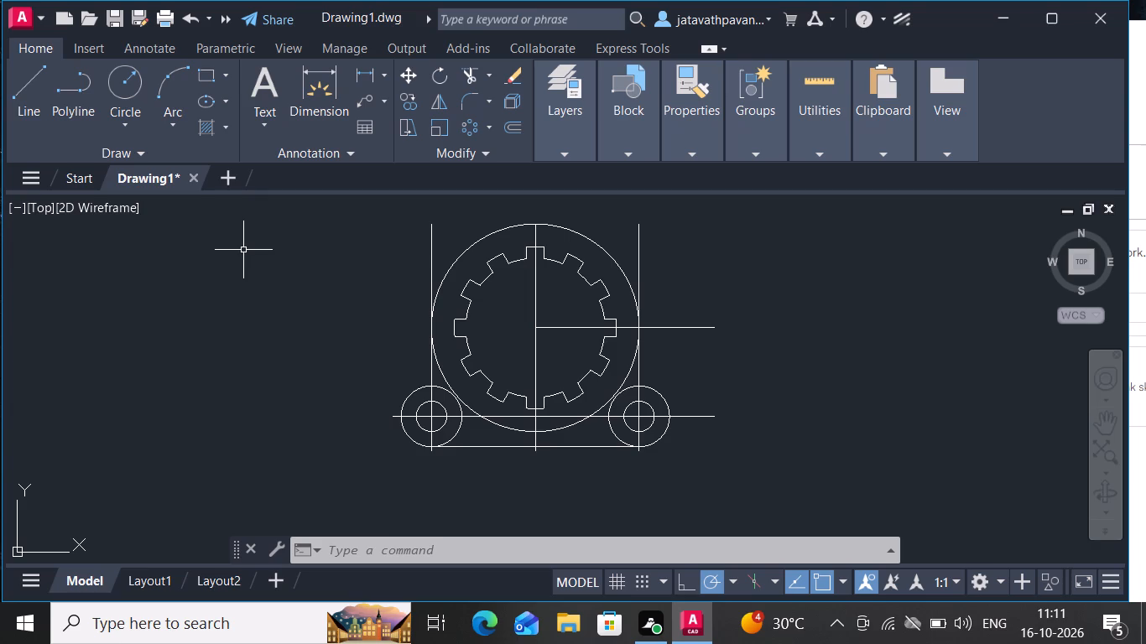
# Trim away the left lug's outer-circle half facing the housing and the centre-line pieces crossing the lug and its hole.
pyautogui.click(466, 75)
pyautogui.moveTo(466, 75); pyautogui.dragTo(461, 184)
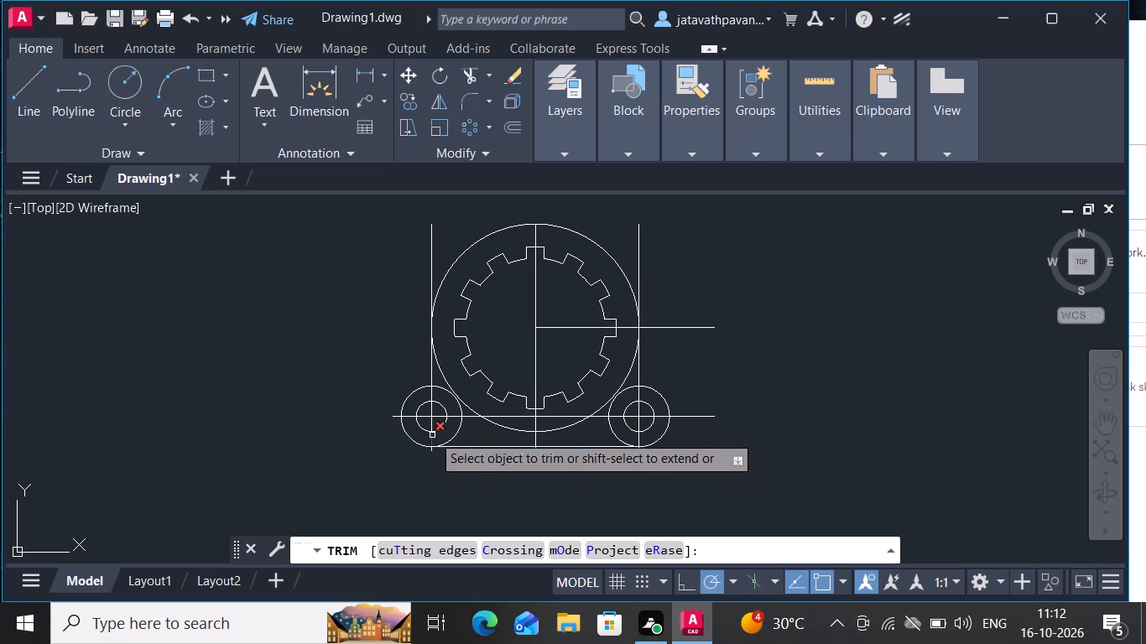
pyautogui.moveTo(438, 416); pyautogui.dragTo(458, 428)
pyautogui.moveTo(458, 428); pyautogui.dragTo(460, 408)
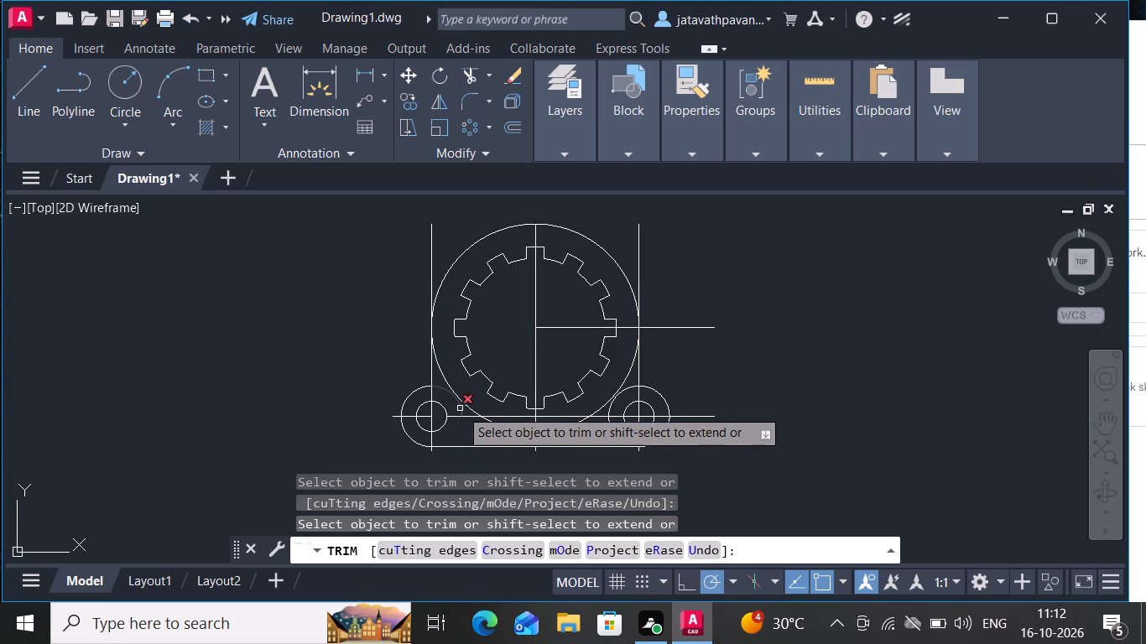
pyautogui.moveTo(460, 408); pyautogui.dragTo(460, 402)
pyautogui.click(460, 402)
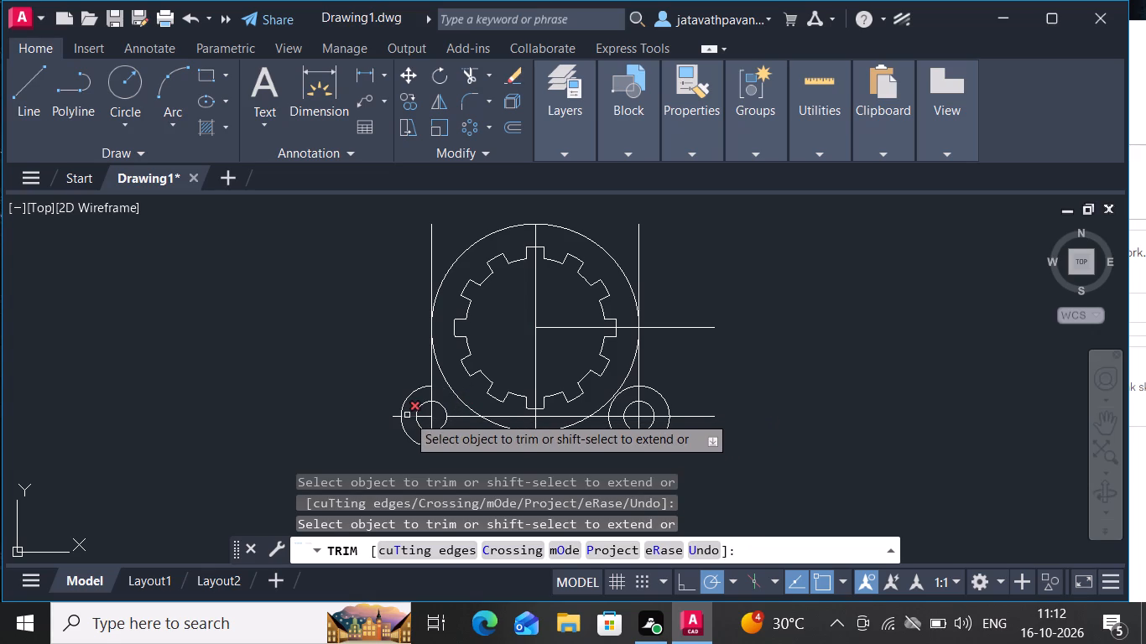
pyautogui.moveTo(407, 415); pyautogui.dragTo(393, 415)
pyautogui.moveTo(393, 415); pyautogui.dragTo(423, 415)
pyautogui.click(423, 415)
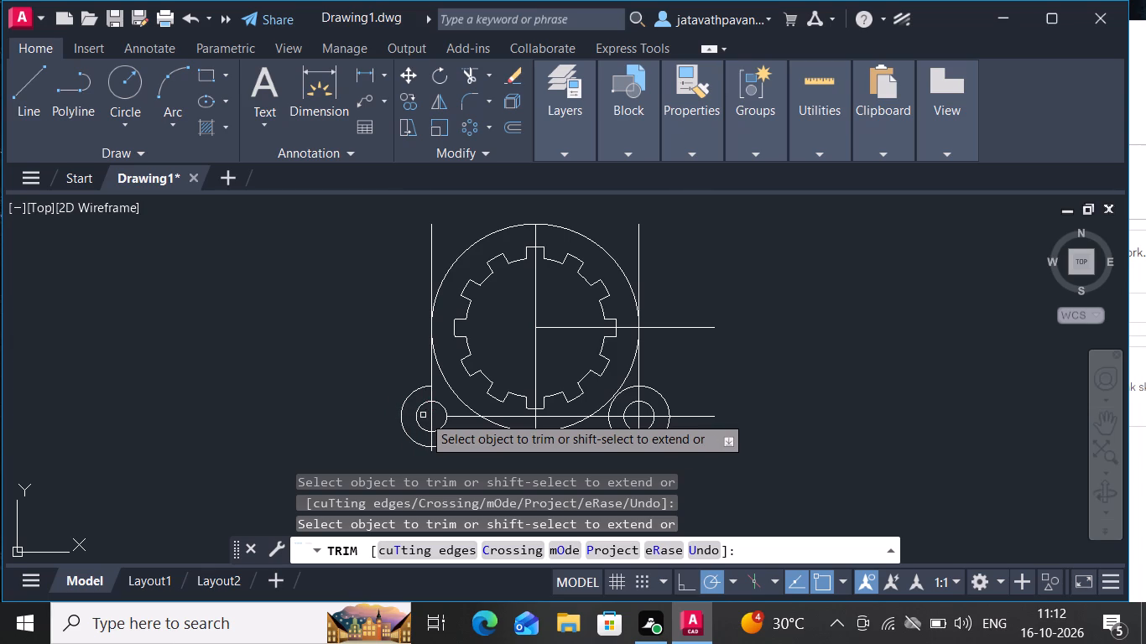
pyautogui.click(430, 415)
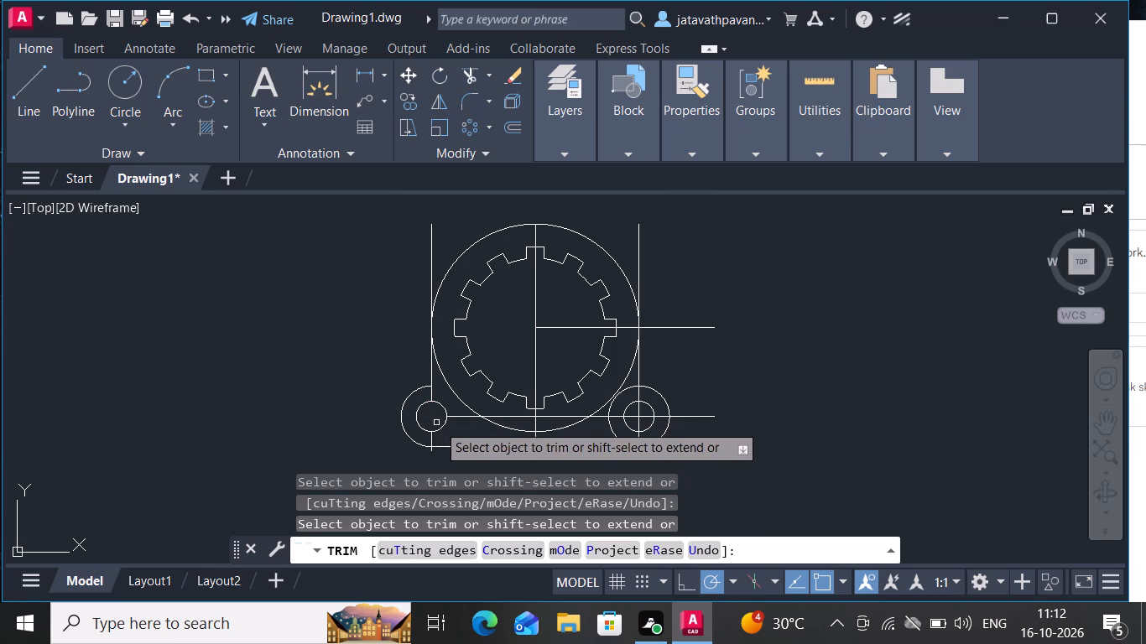
pyautogui.moveTo(431, 439); pyautogui.dragTo(431, 453)
pyautogui.click(431, 453)
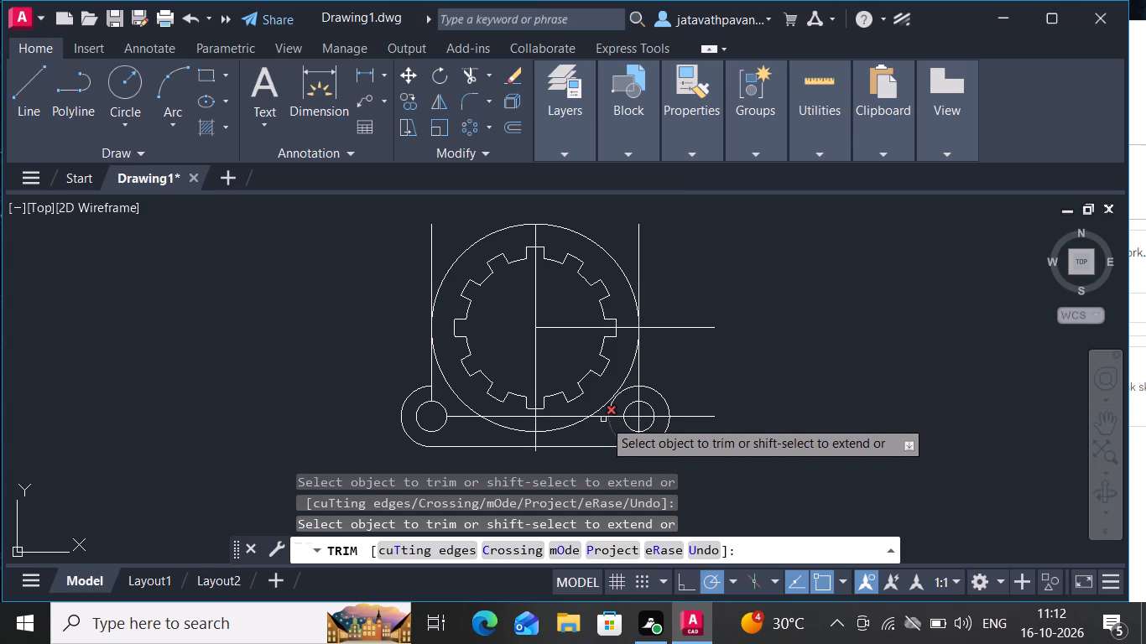
# Trim the horizontal centre line between the large housing circle and the right lug's hole.
pyautogui.click(603, 419)
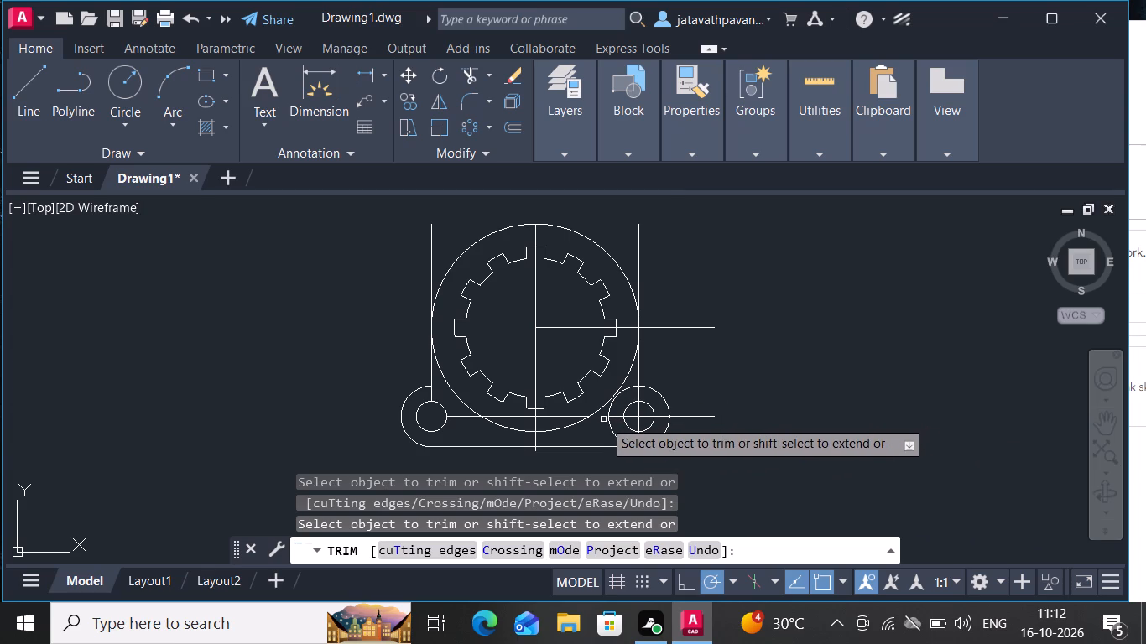
pyautogui.click(619, 417)
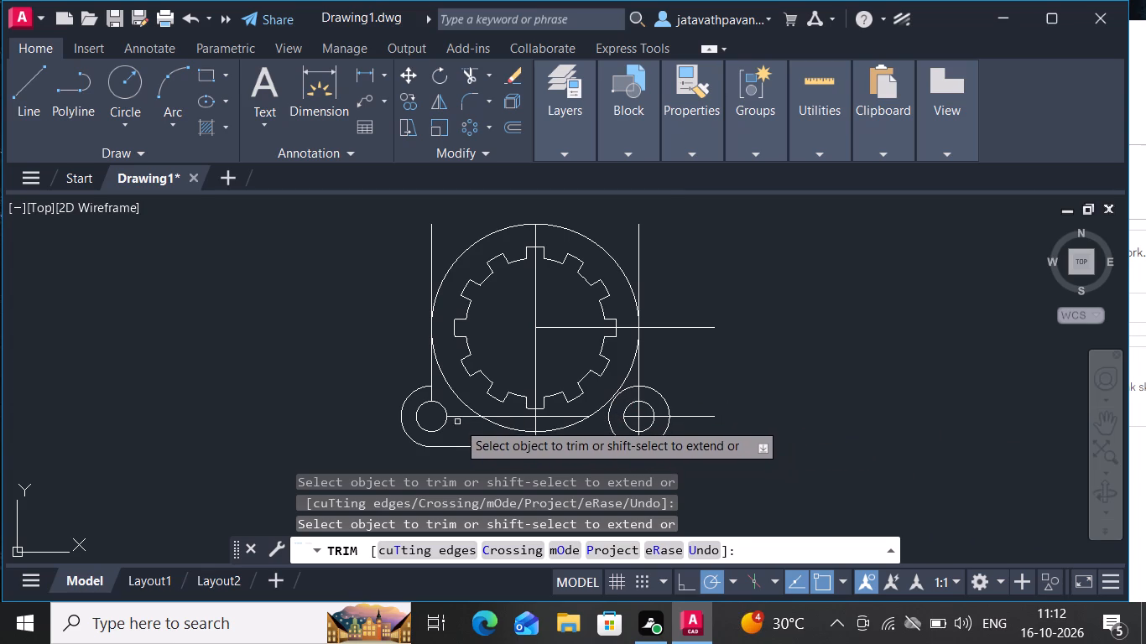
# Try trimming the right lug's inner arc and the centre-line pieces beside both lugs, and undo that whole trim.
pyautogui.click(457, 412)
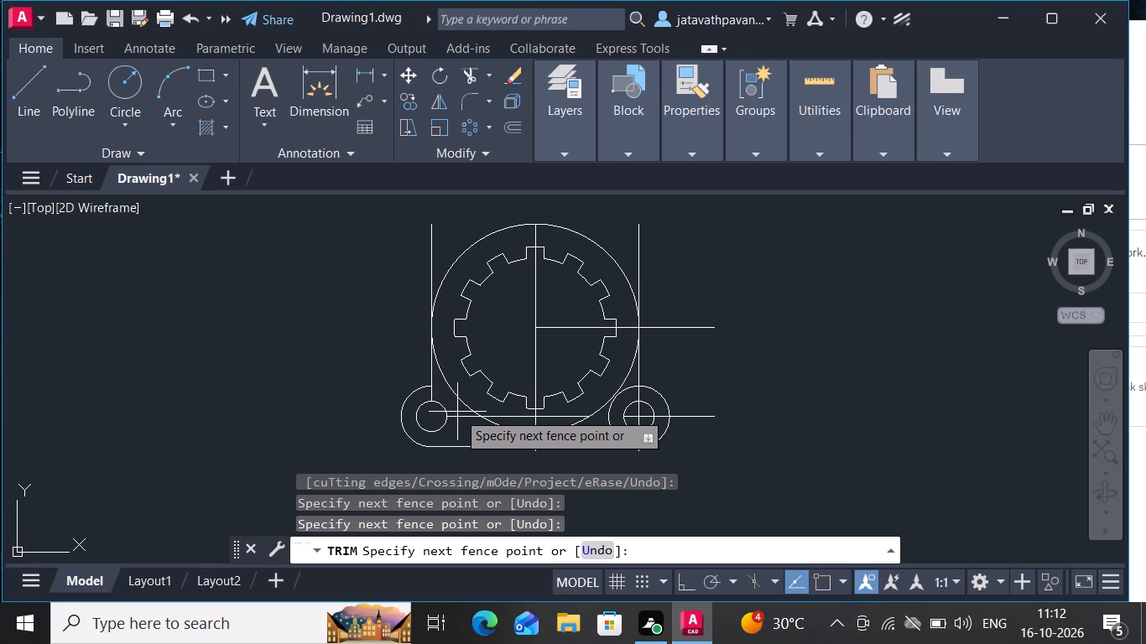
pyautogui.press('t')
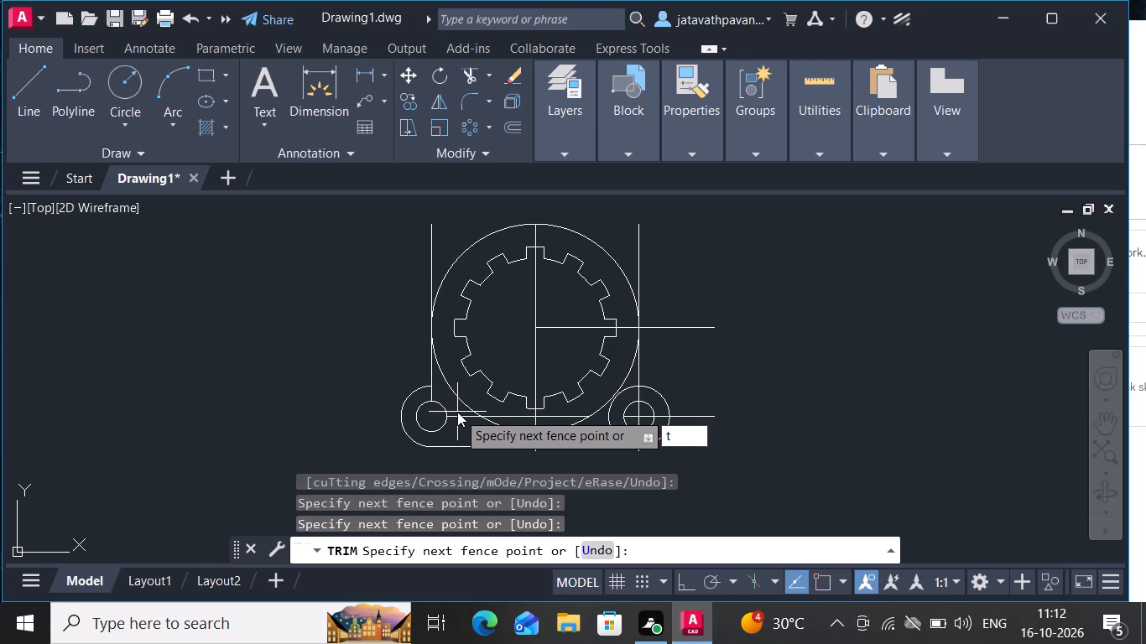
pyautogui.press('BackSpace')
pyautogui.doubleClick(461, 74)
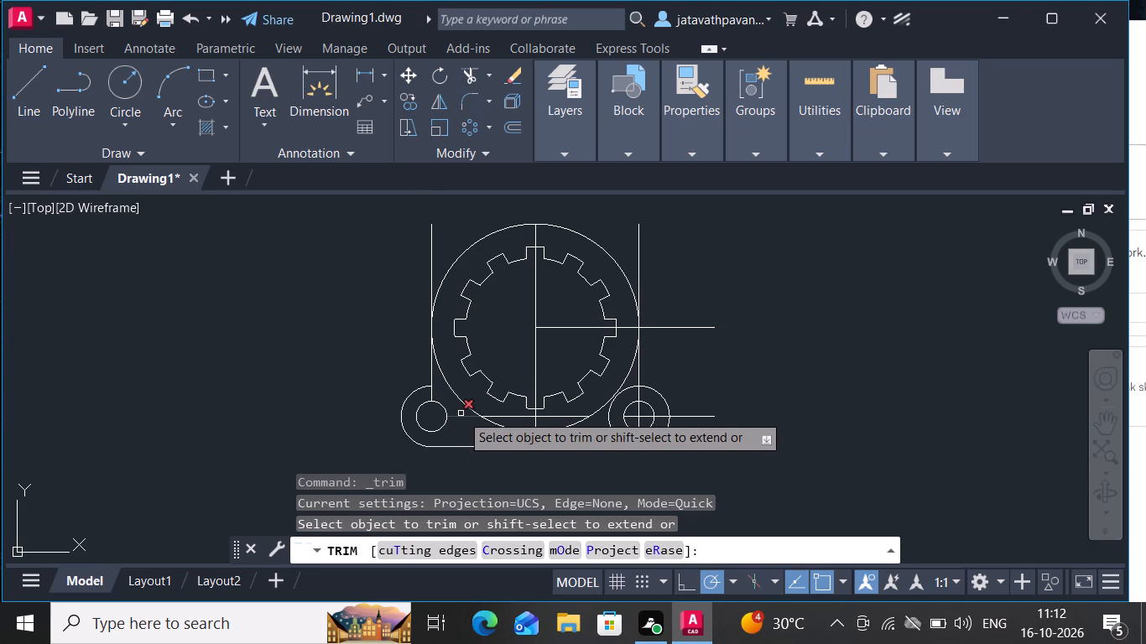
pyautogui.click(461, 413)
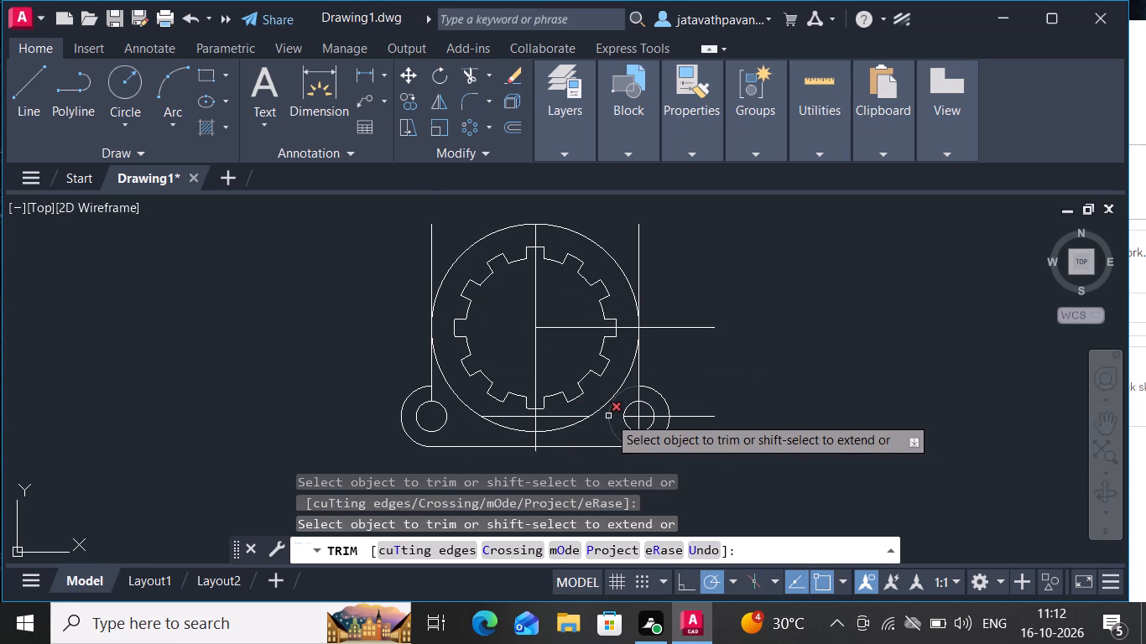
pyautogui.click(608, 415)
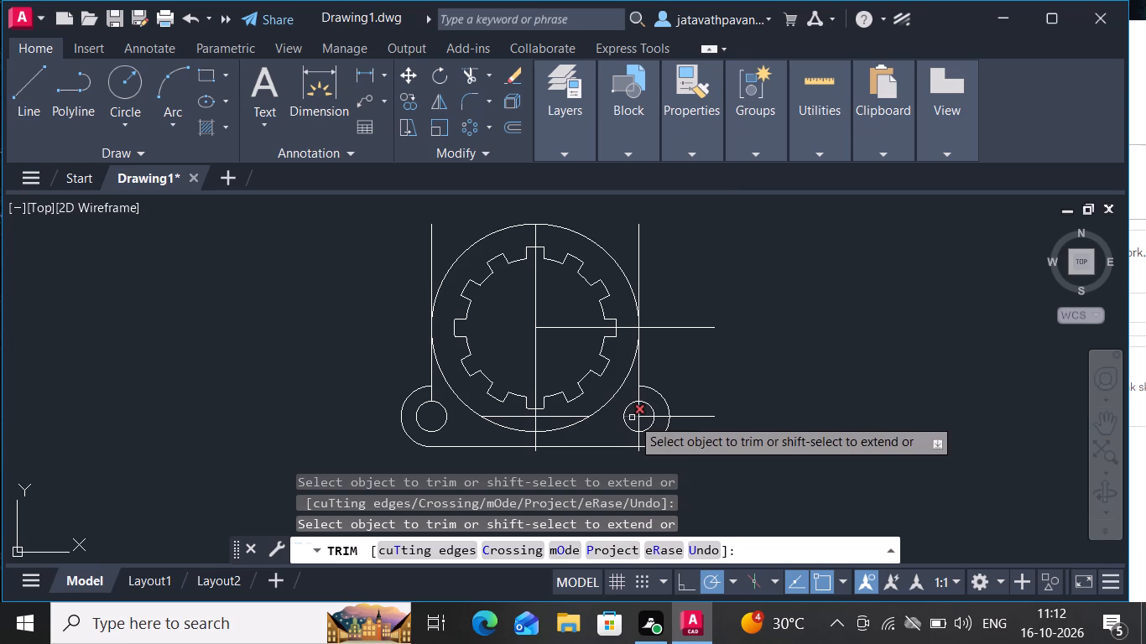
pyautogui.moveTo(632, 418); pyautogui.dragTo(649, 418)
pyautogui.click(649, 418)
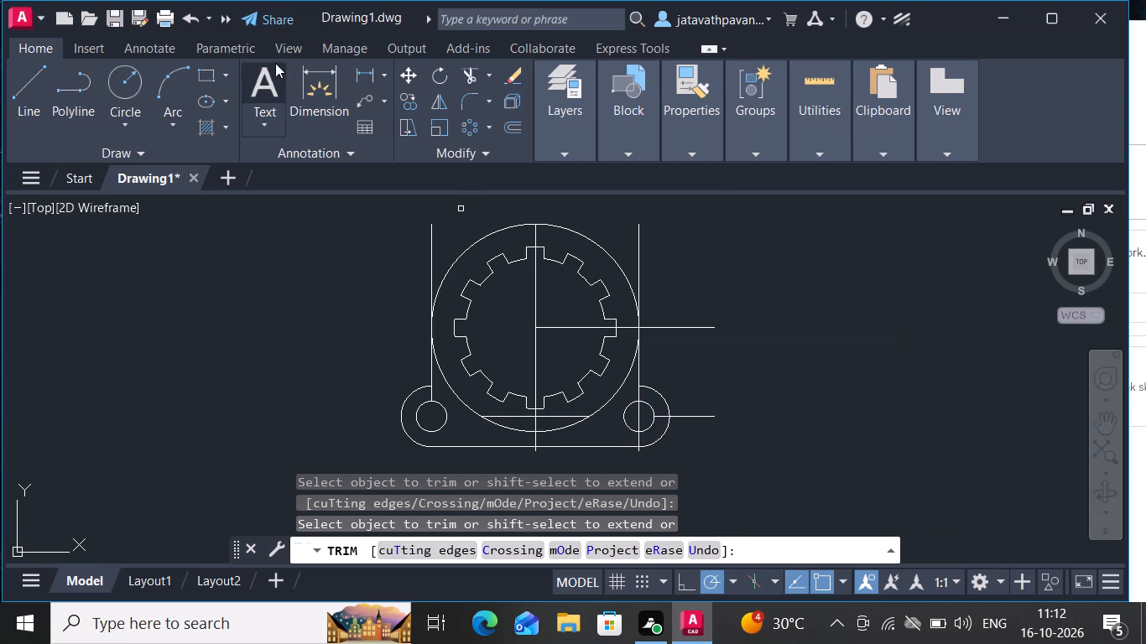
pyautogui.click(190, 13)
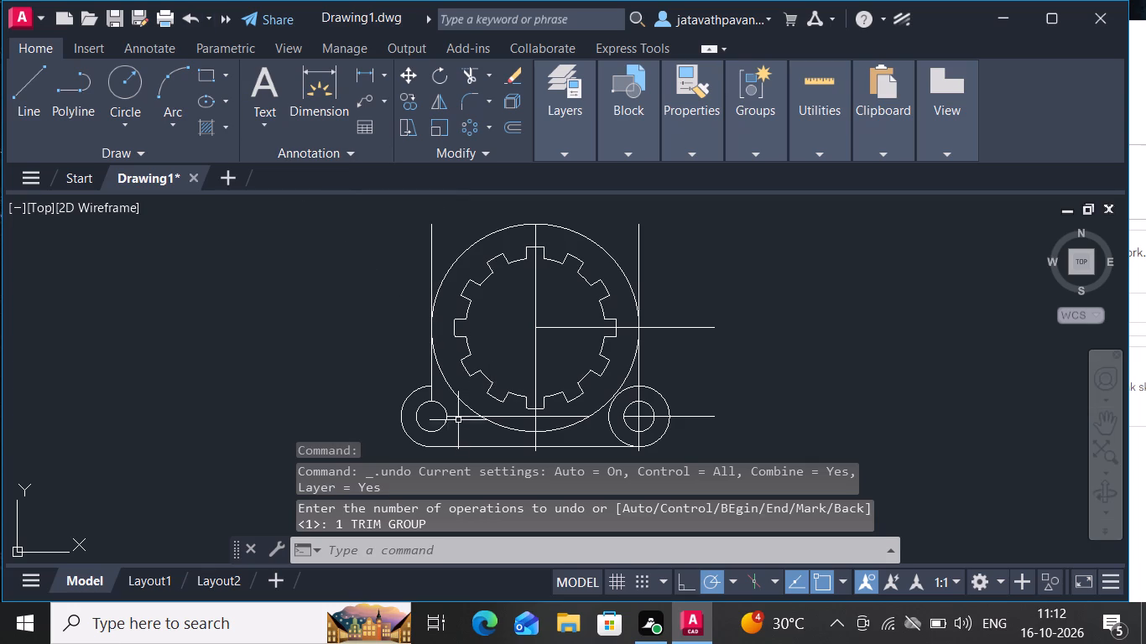
# Trim the horizontal centre line beside the left lug and all remaining centre-line pieces in both lugs, keeping the right lug's outer circle whole.
pyautogui.click(468, 71)
pyautogui.moveTo(468, 71); pyautogui.dragTo(467, 215)
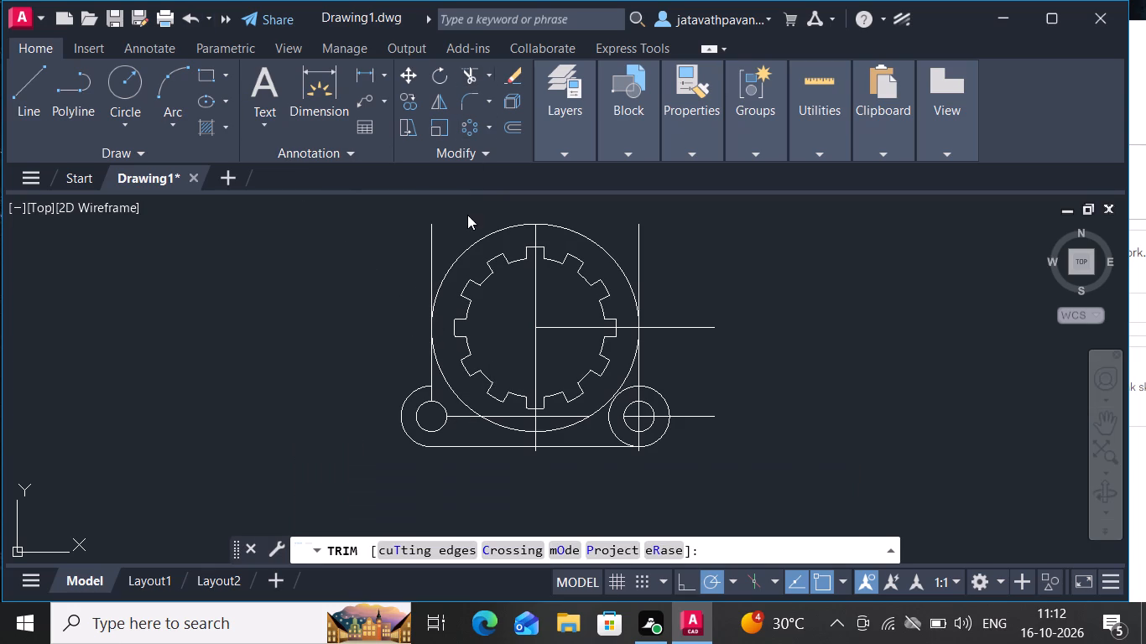
pyautogui.click(460, 416)
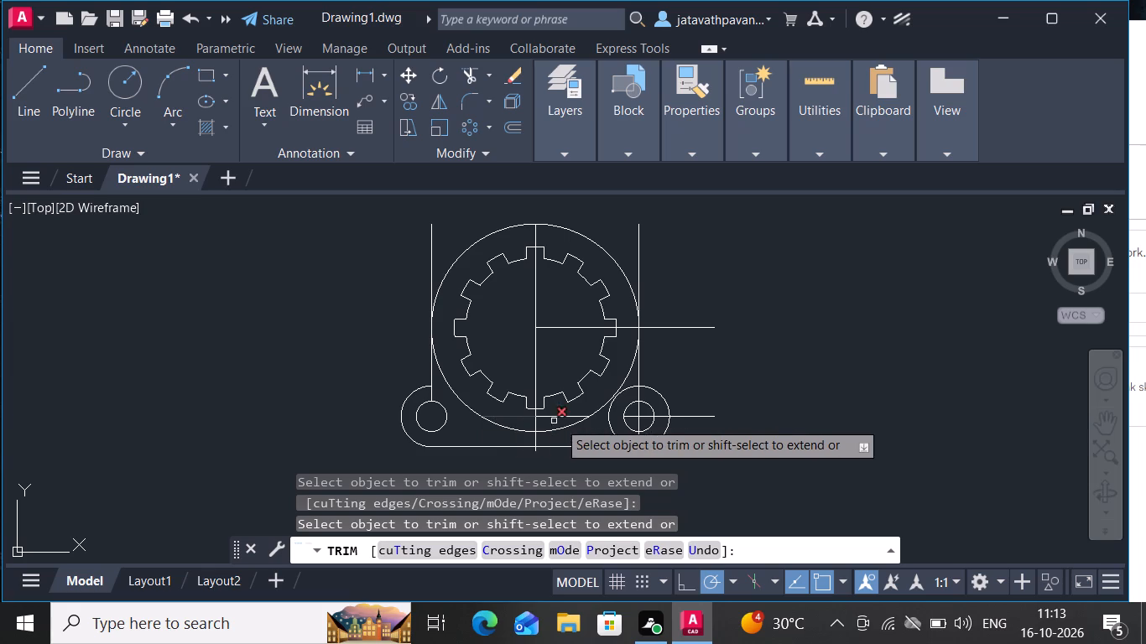
pyautogui.click(633, 416)
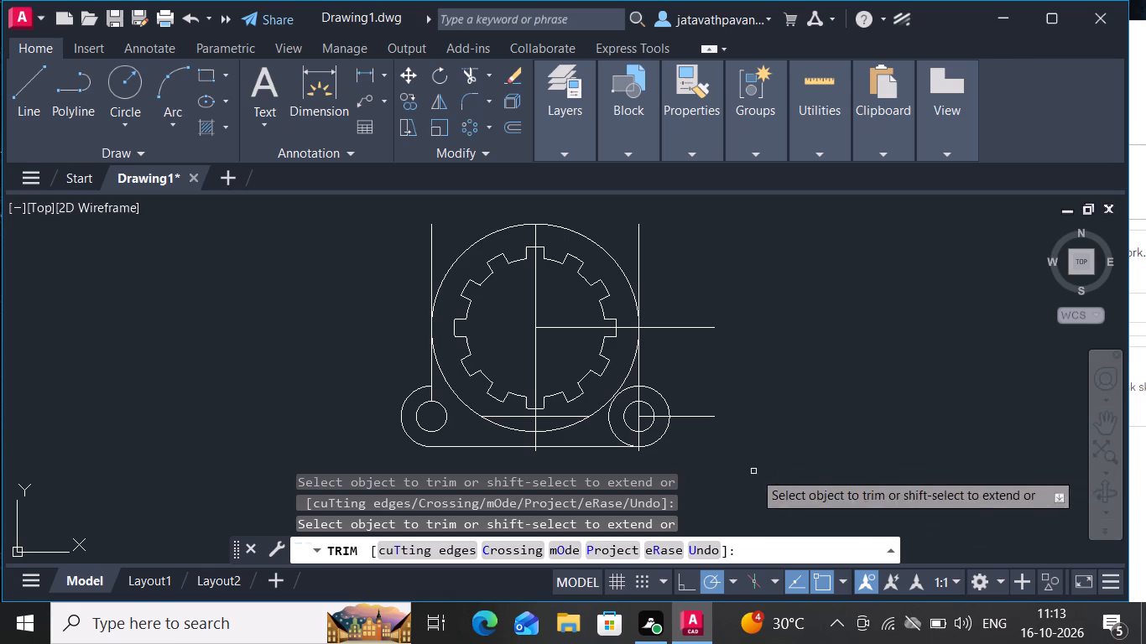
pyautogui.click(642, 396)
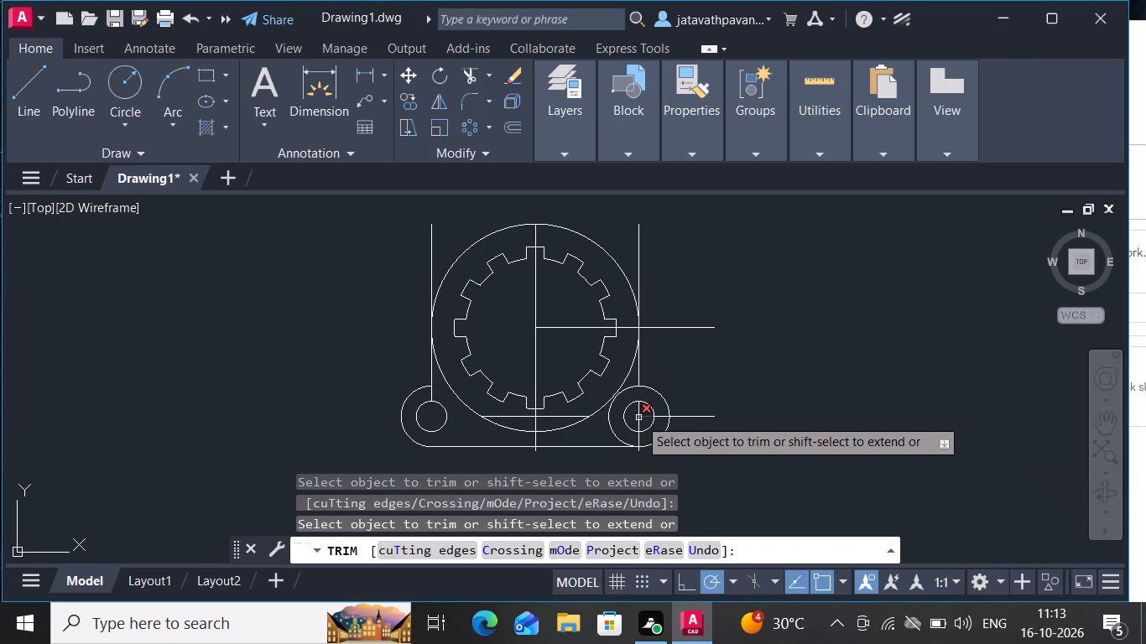
pyautogui.moveTo(649, 417); pyautogui.dragTo(664, 417)
pyautogui.moveTo(664, 417); pyautogui.dragTo(694, 415)
pyautogui.click(694, 415)
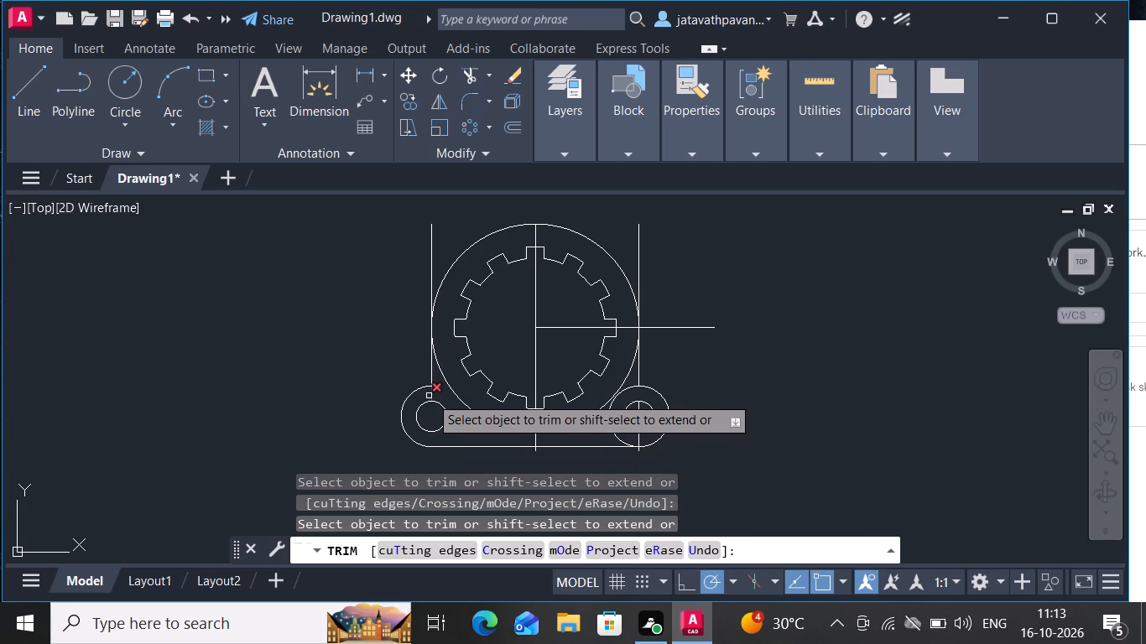
pyautogui.click(430, 396)
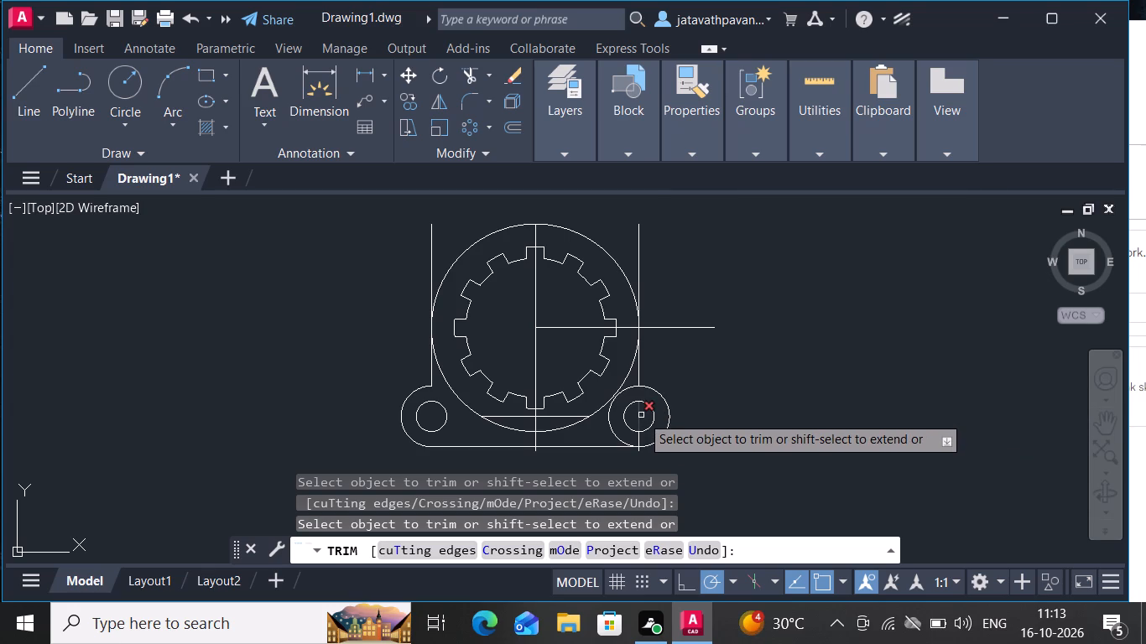
pyautogui.moveTo(638, 415); pyautogui.dragTo(638, 438)
pyautogui.moveTo(638, 438); pyautogui.dragTo(638, 453)
pyautogui.moveTo(638, 453); pyautogui.dragTo(925, 357)
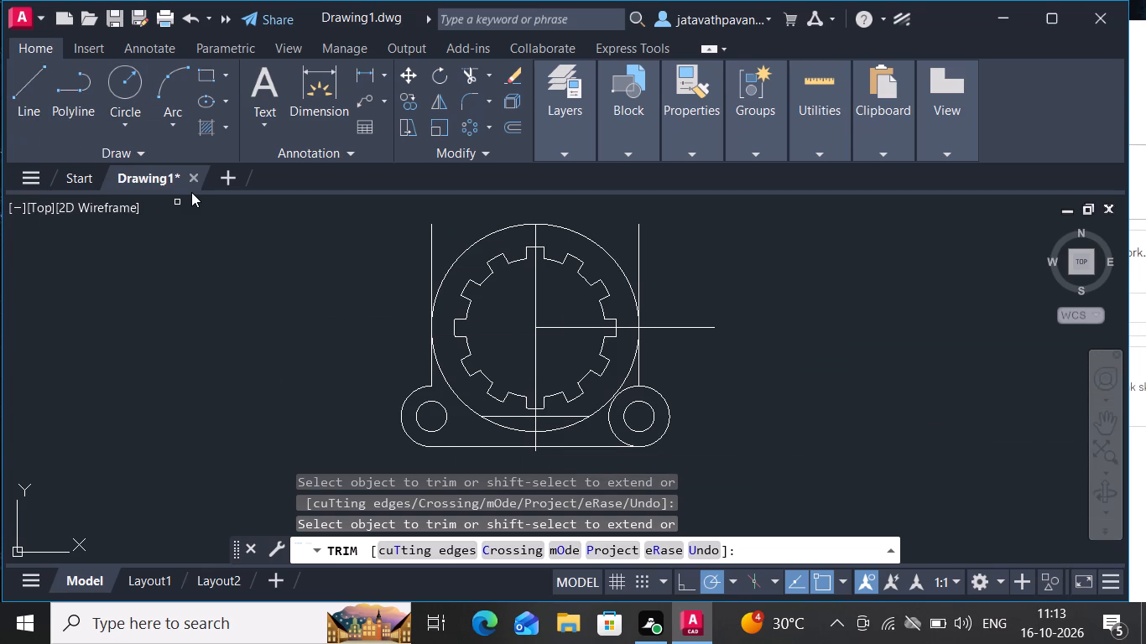
pyautogui.press('Escape')
# Enable the Center object snap in the drafting settings.
pyautogui.write('os')
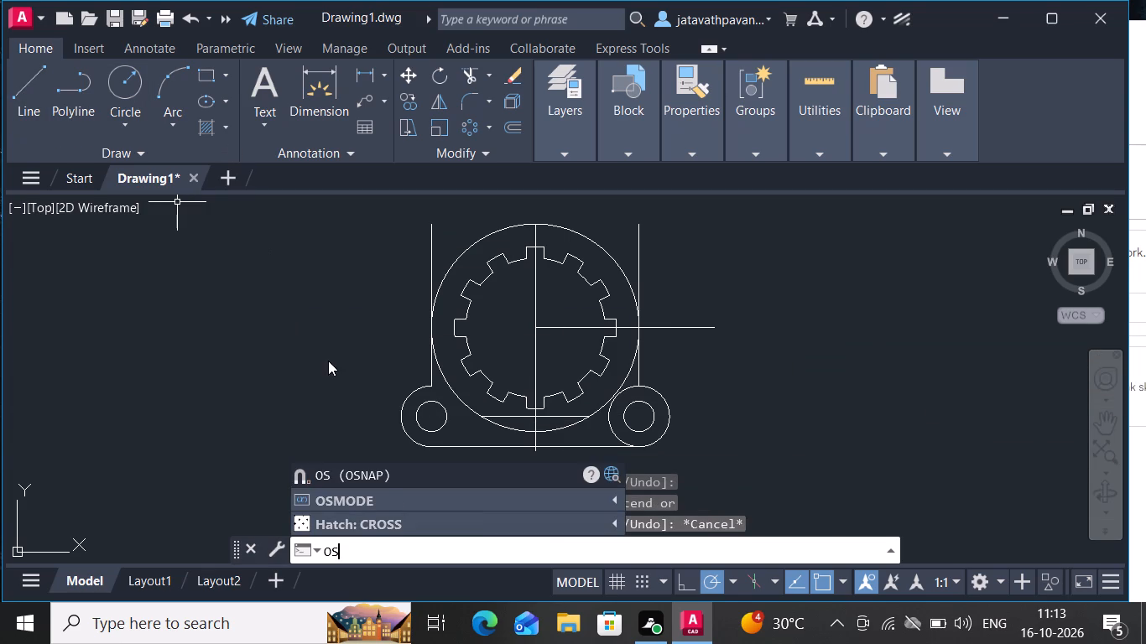
pyautogui.click(385, 468)
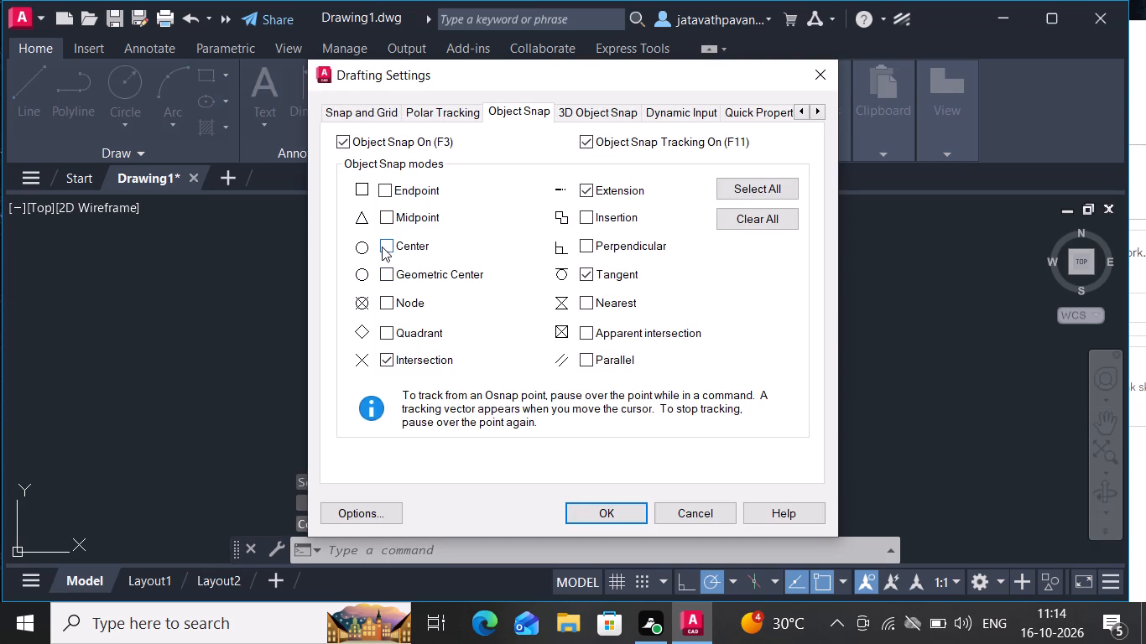
pyautogui.click(361, 249)
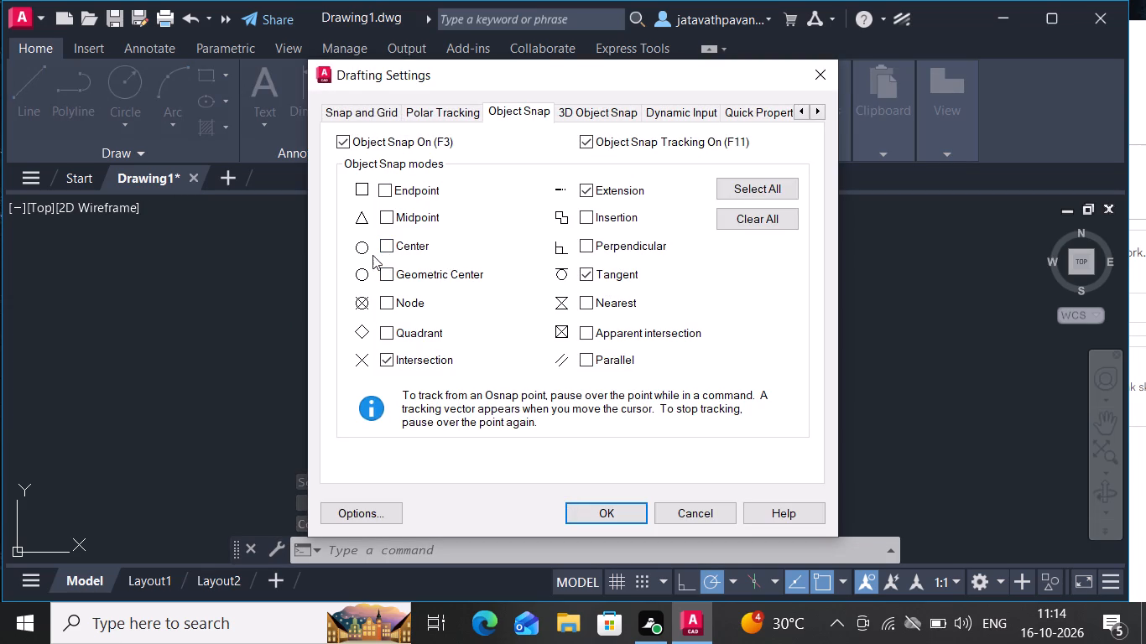
pyautogui.click(363, 247)
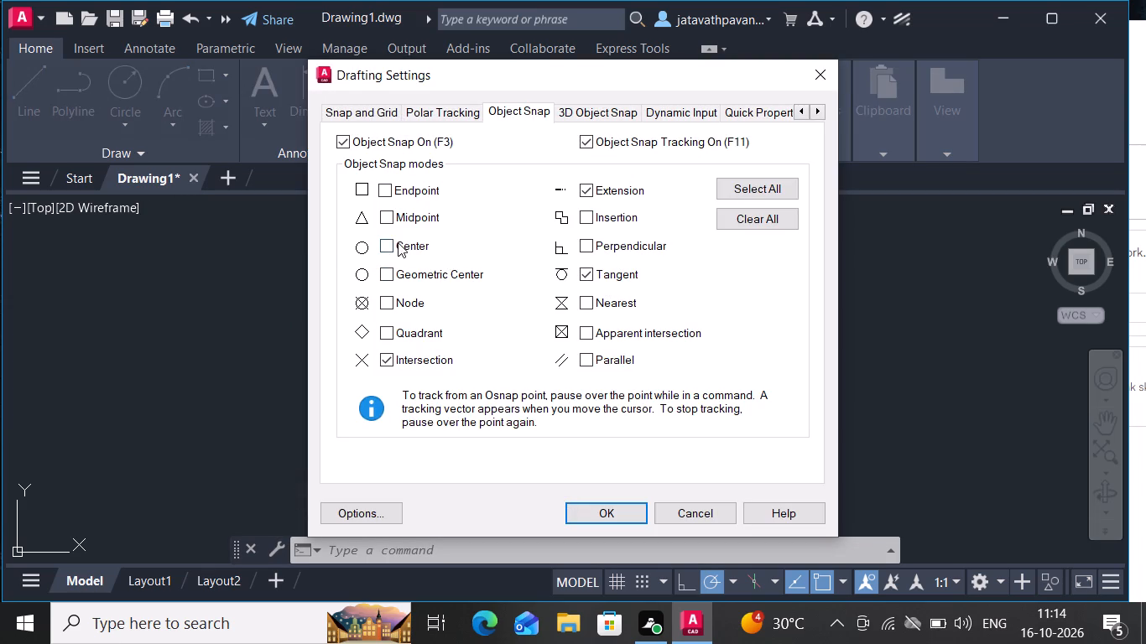
pyautogui.moveTo(383, 246); pyautogui.dragTo(555, 397)
pyautogui.click(391, 239)
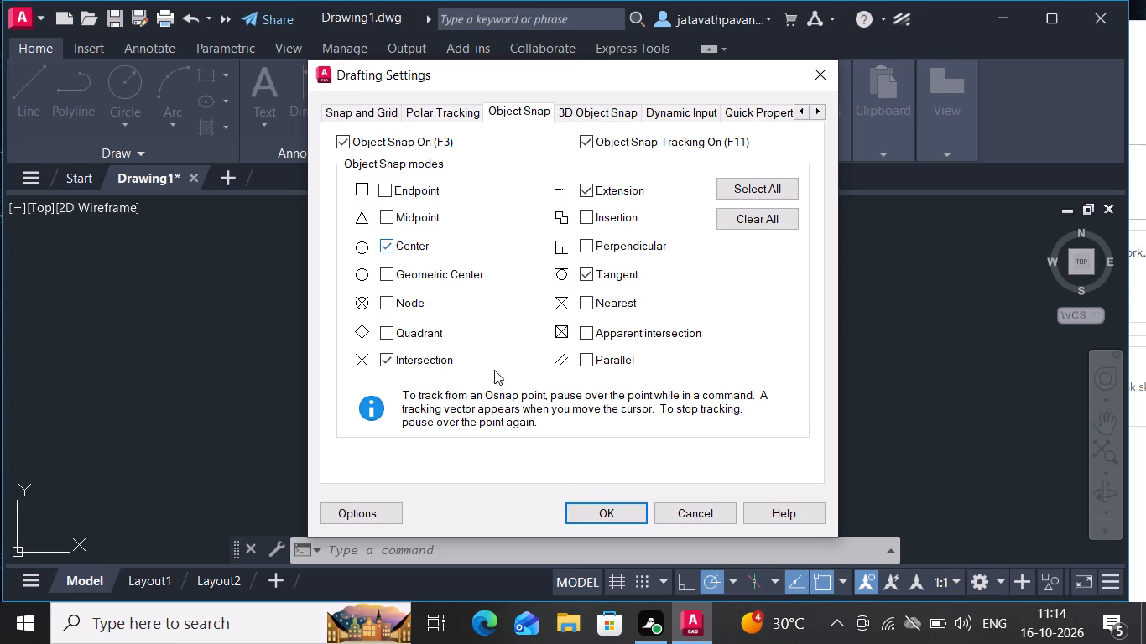
pyautogui.click(610, 512)
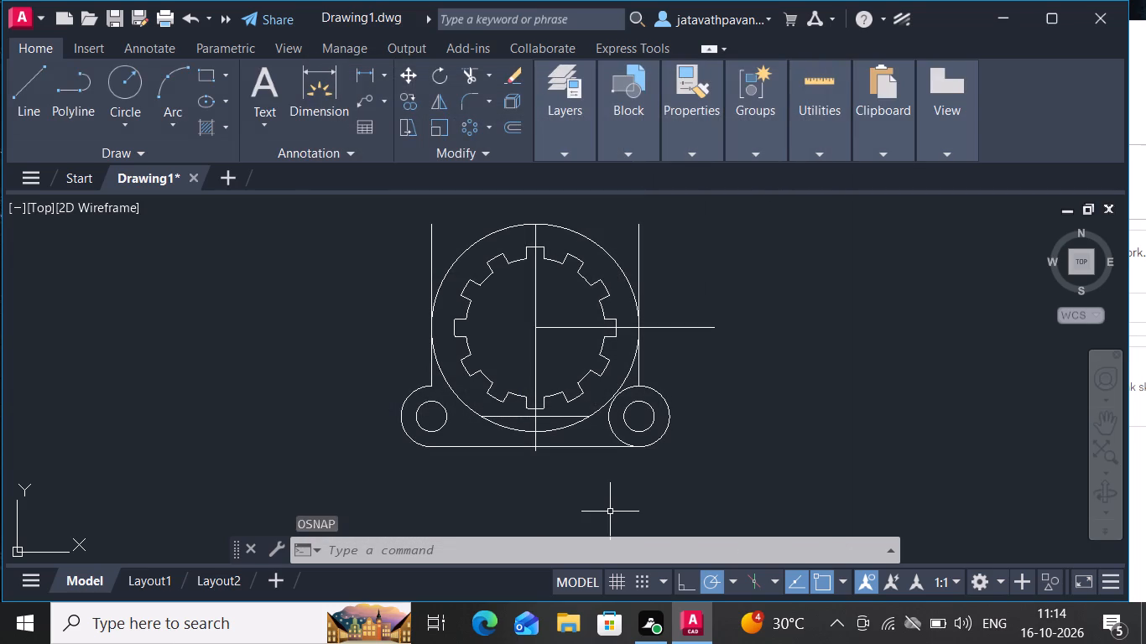
# Draw a horizontal line about 52 long from the left lug's centre outwards, away from the housing.
pyautogui.doubleClick(23, 86)
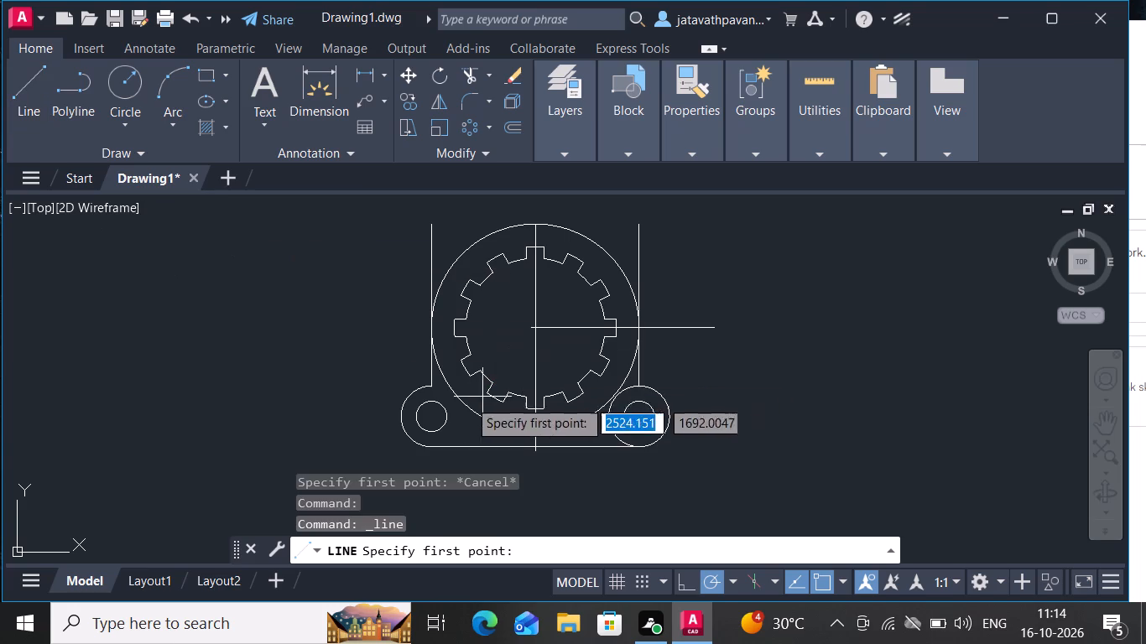
pyautogui.click(429, 414)
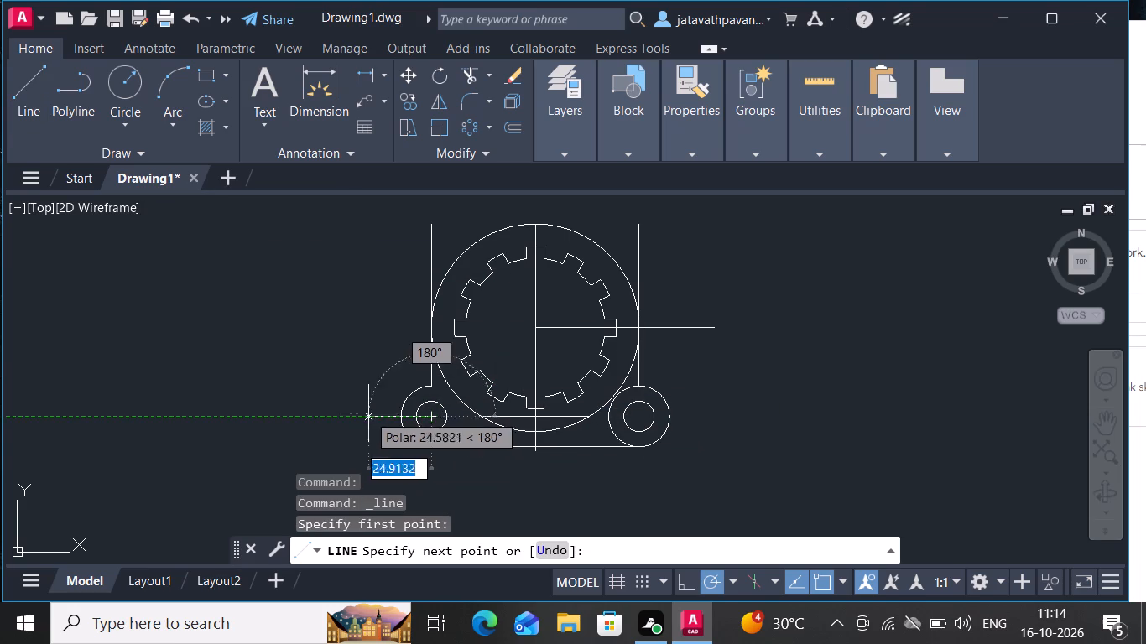
pyautogui.click(300, 423)
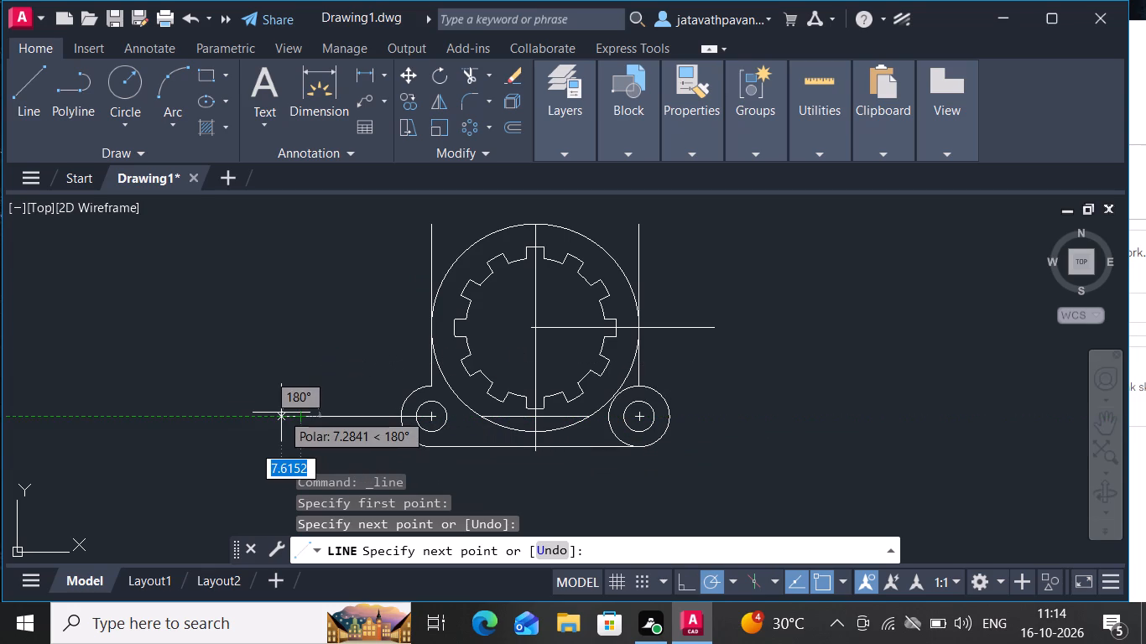
pyautogui.press('Escape')
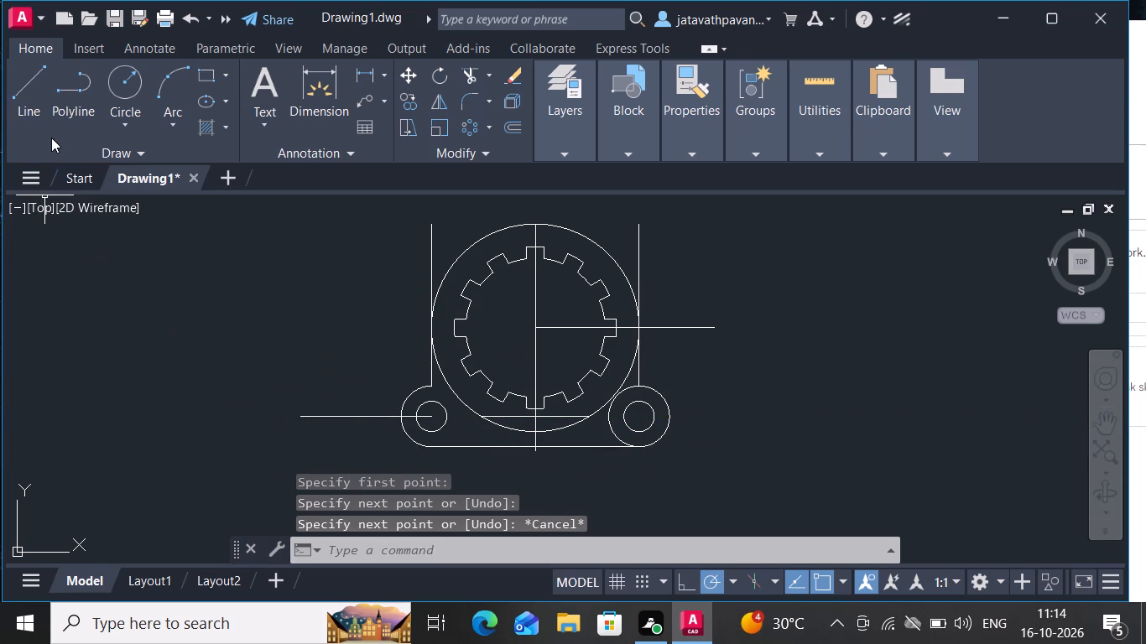
# Draw a horizontal line about 58 long from the right lug's centre outwards, away from the housing.
pyautogui.click(38, 98)
pyautogui.moveTo(38, 98); pyautogui.dragTo(490, 243)
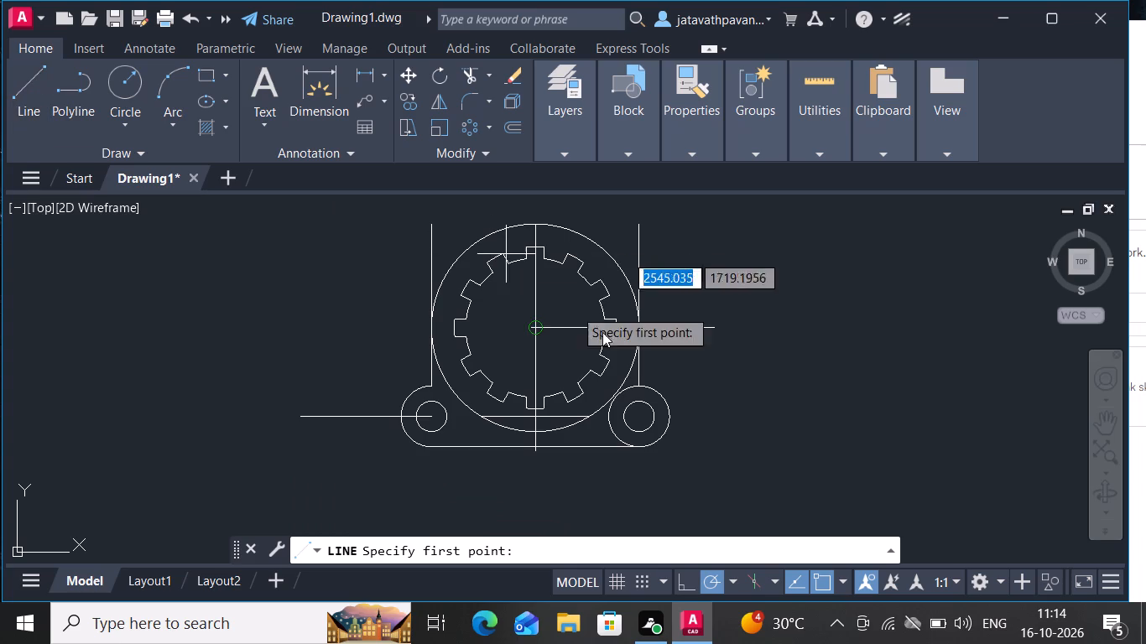
pyautogui.click(641, 418)
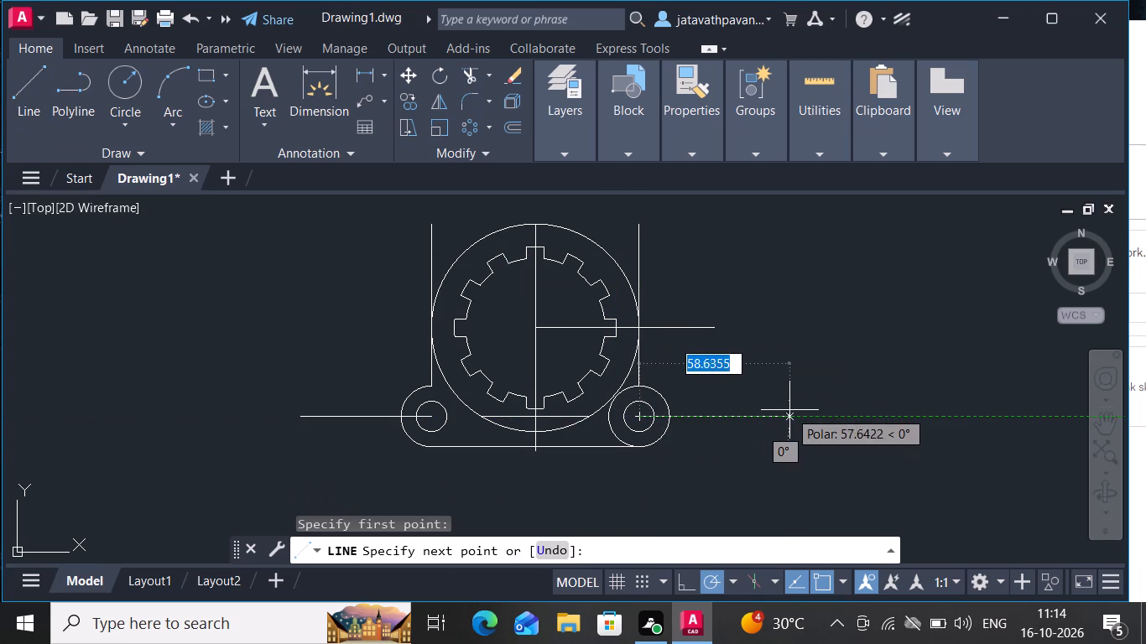
pyautogui.click(789, 410)
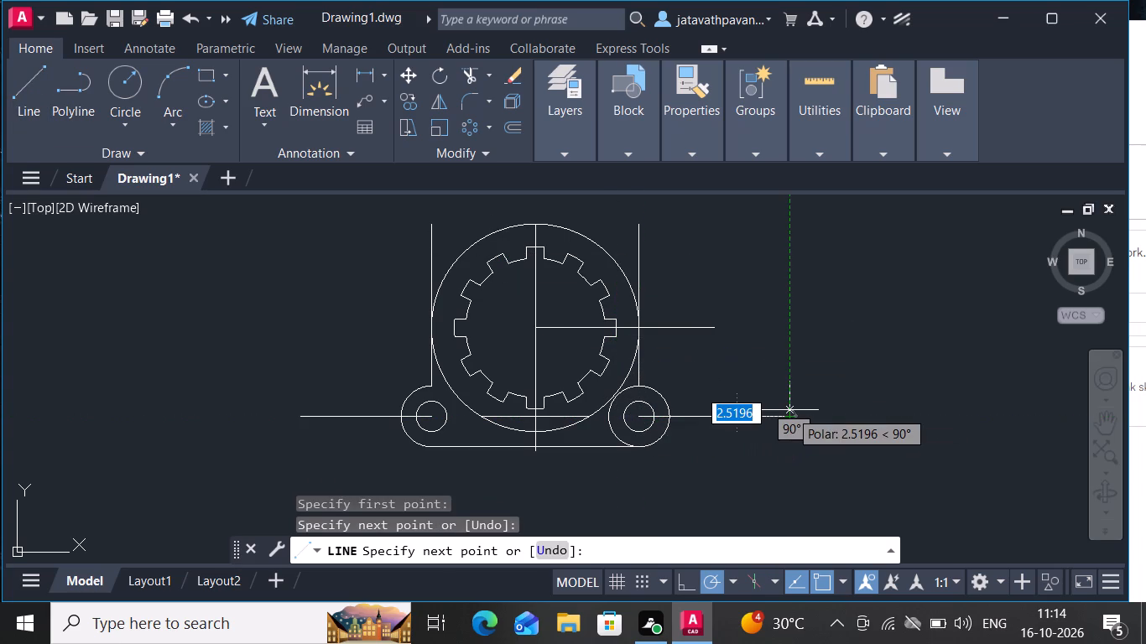
pyautogui.press('Escape')
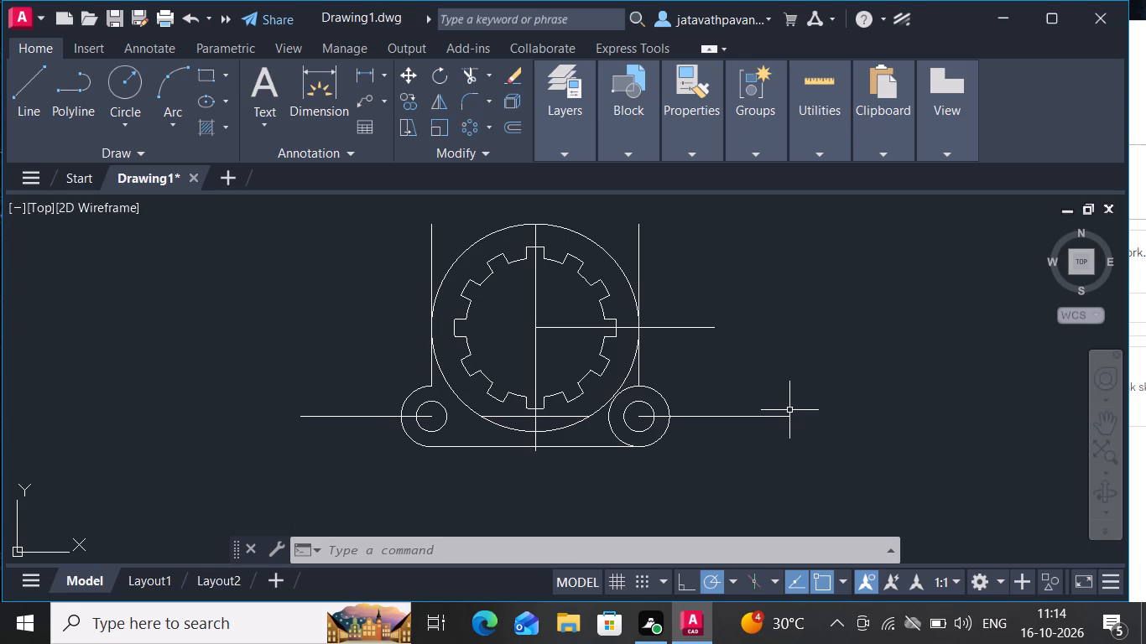
# Disable the Center object snap in the drafting settings.
pyautogui.write('os')
pyautogui.click(841, 453)
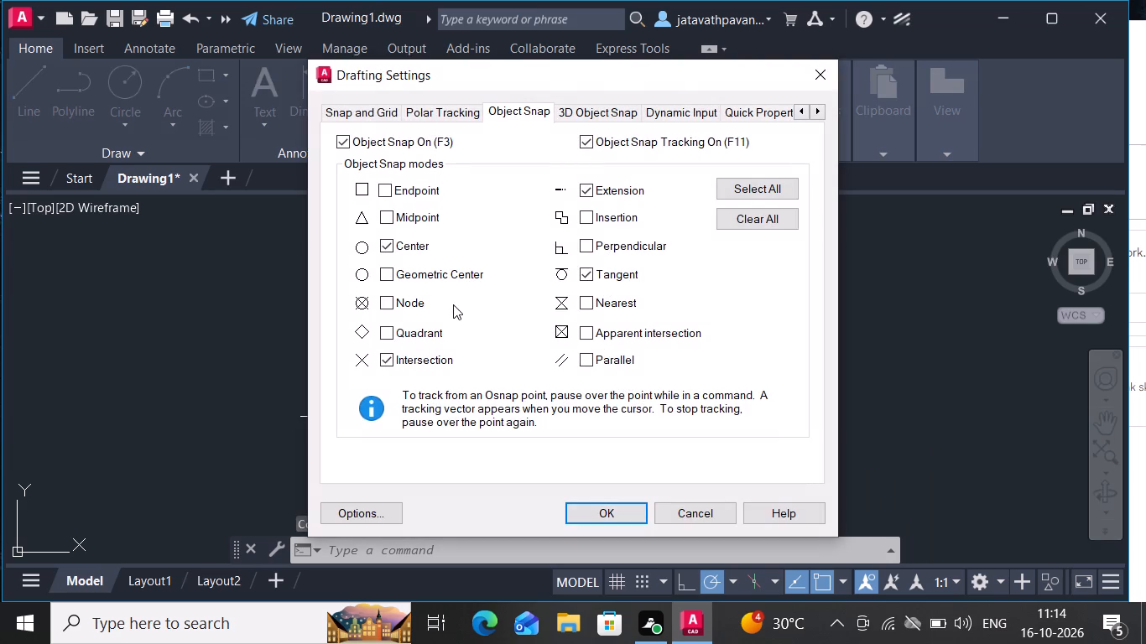
pyautogui.click(385, 240)
pyautogui.click(611, 512)
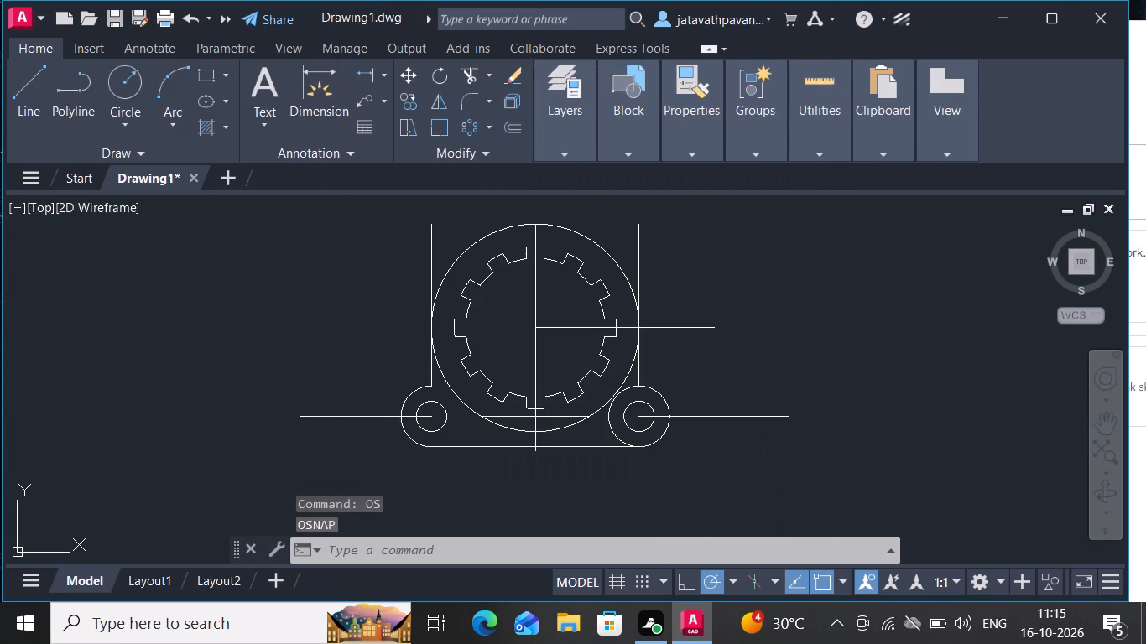
# Draw a vertical line upwards from the left lug's outermost point, in two collinear segments about 72 and 9 long.
pyautogui.click(26, 90)
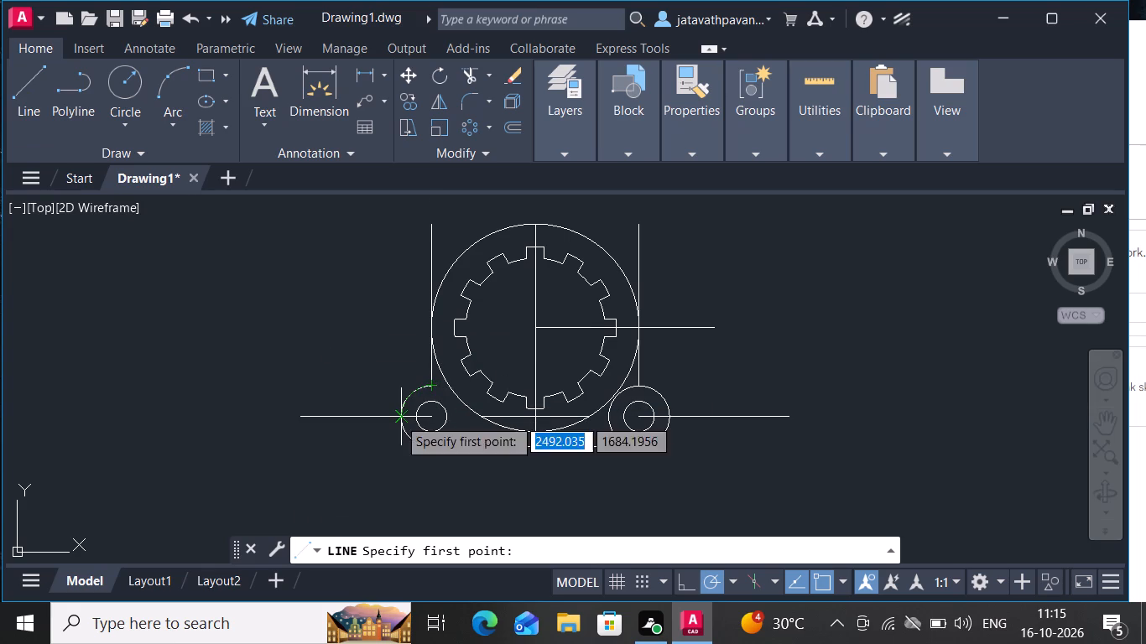
pyautogui.moveTo(397, 418); pyautogui.dragTo(374, 273)
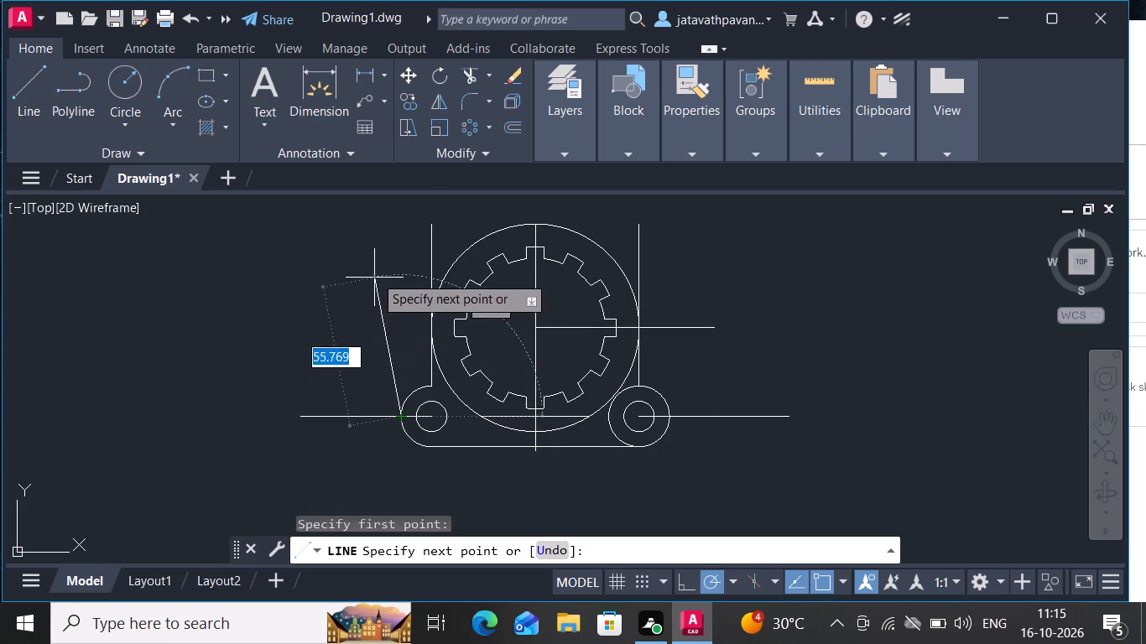
pyautogui.moveTo(374, 273); pyautogui.dragTo(393, 233)
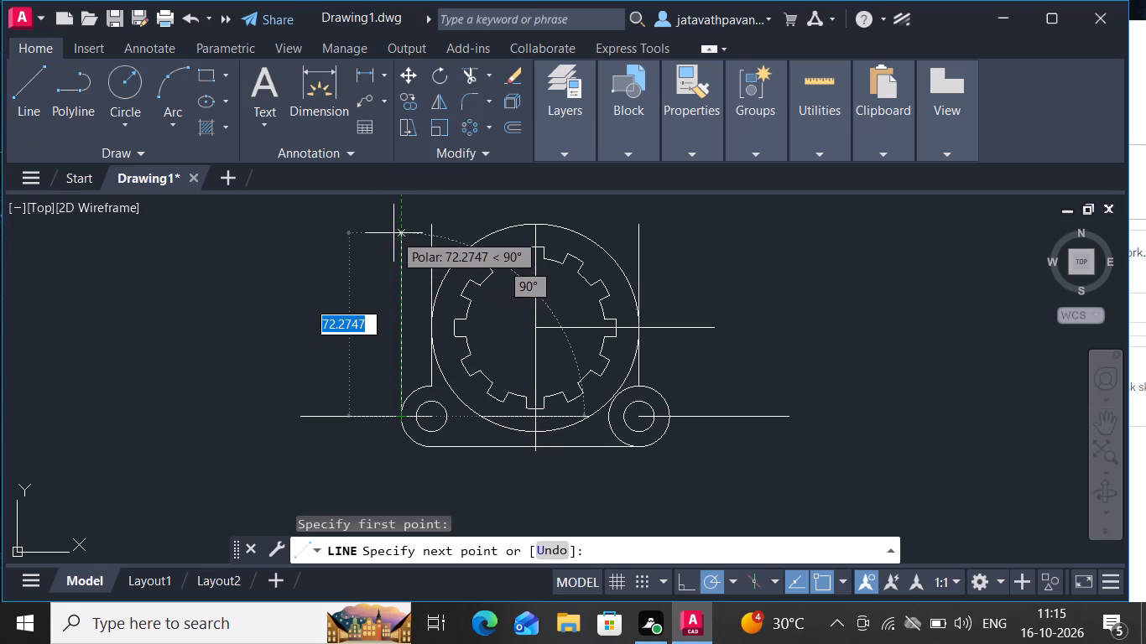
pyautogui.moveTo(393, 233); pyautogui.dragTo(393, 234)
pyautogui.click(393, 234)
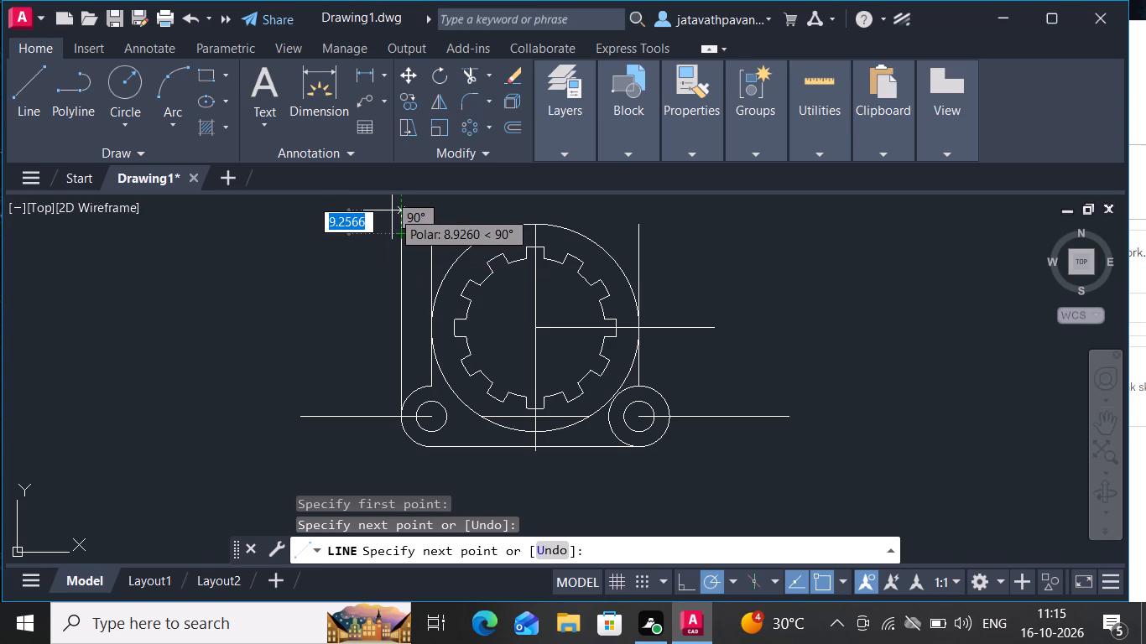
pyautogui.click(392, 210)
pyautogui.press('Escape')
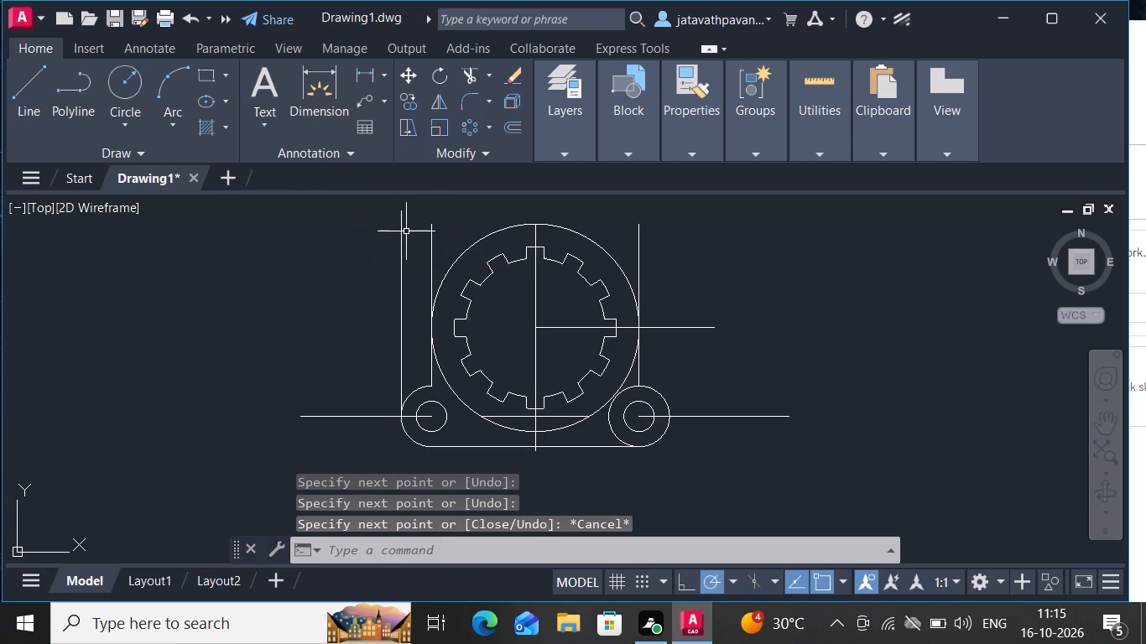
# Draw a vertical line about 81 long upwards from the right lug's outermost point.
pyautogui.click(23, 81)
pyautogui.moveTo(23, 81); pyautogui.dragTo(549, 248)
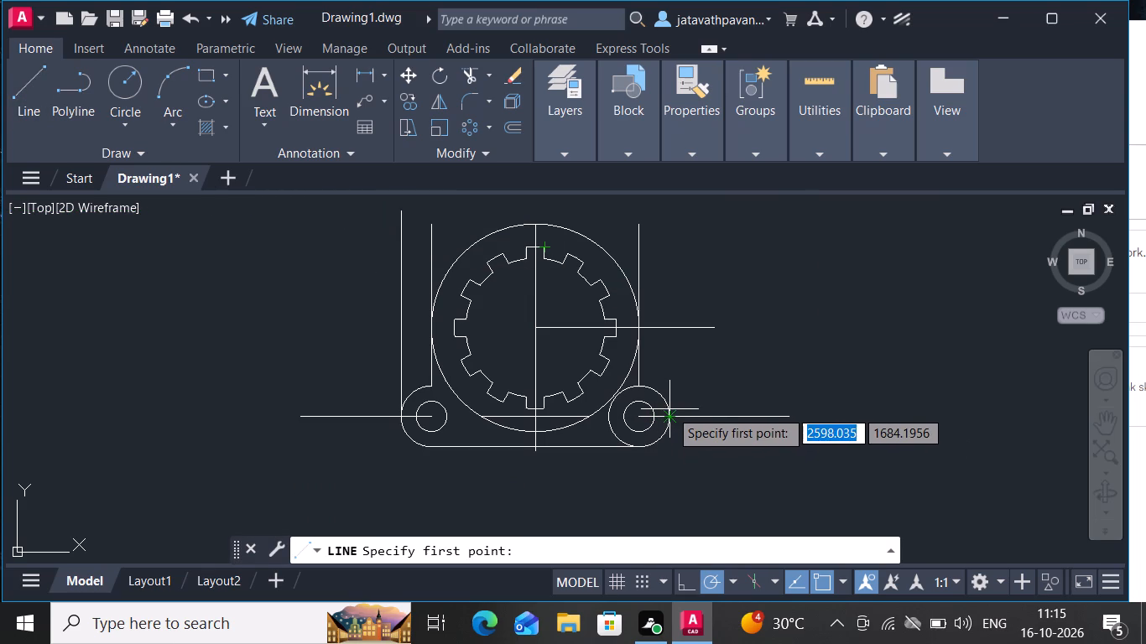
pyautogui.moveTo(669, 411); pyautogui.dragTo(640, 276)
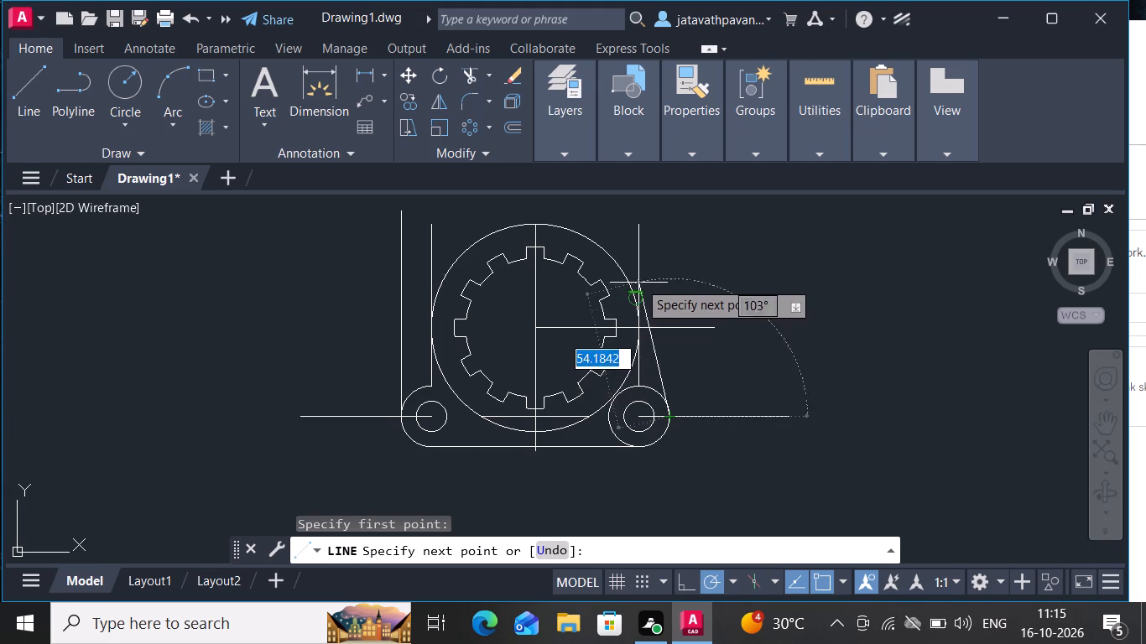
pyautogui.moveTo(640, 276); pyautogui.dragTo(664, 229)
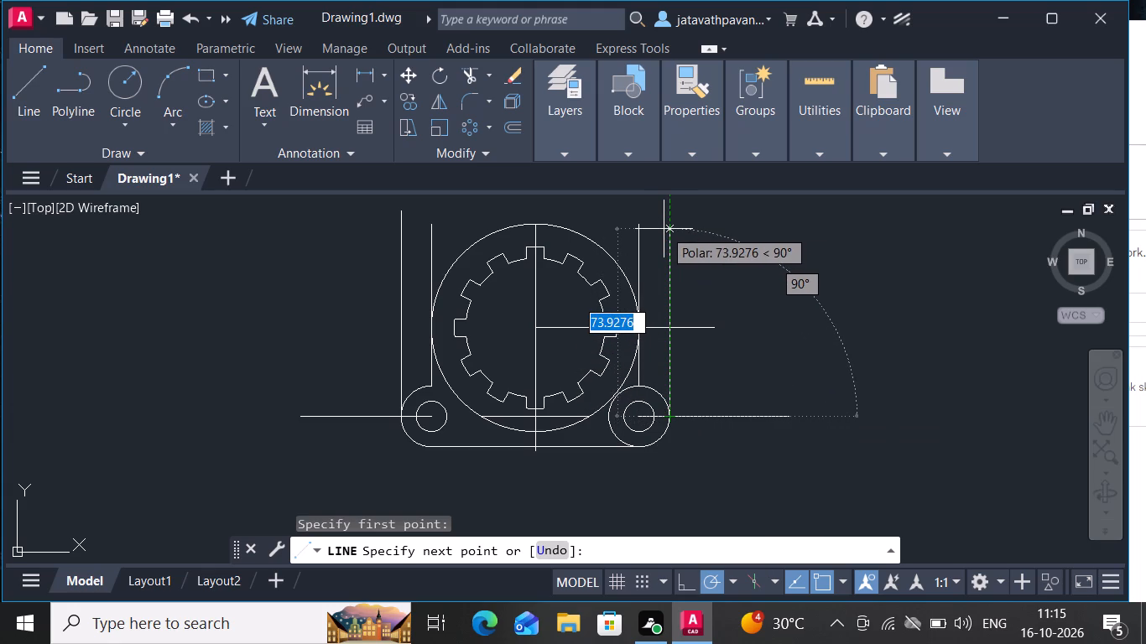
pyautogui.moveTo(664, 229); pyautogui.dragTo(659, 216)
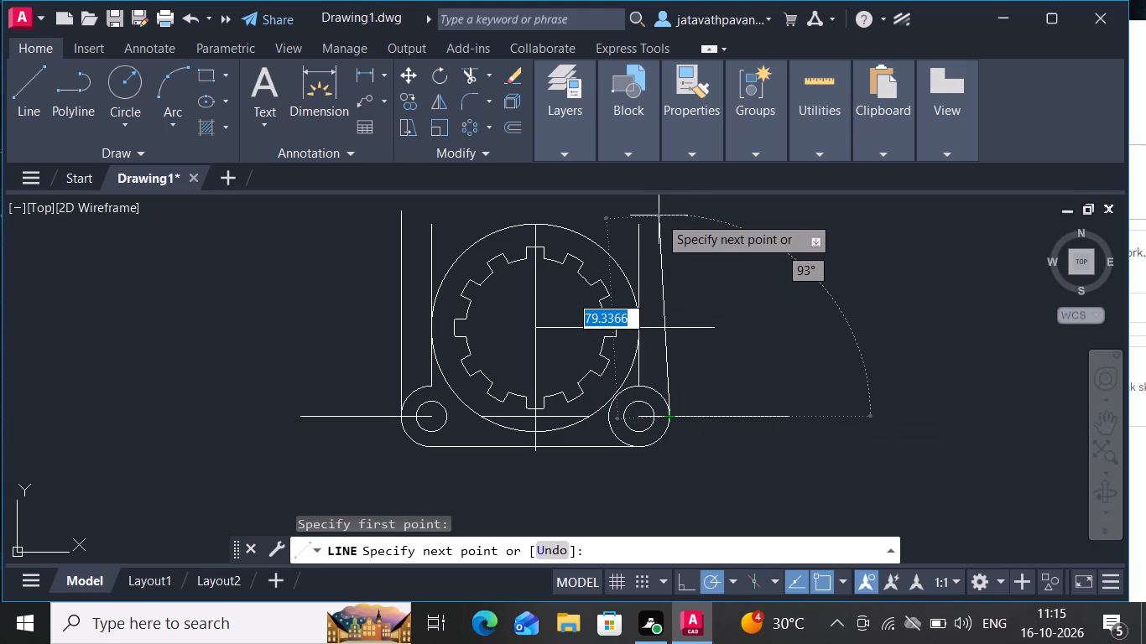
pyautogui.moveTo(659, 216); pyautogui.dragTo(651, 215)
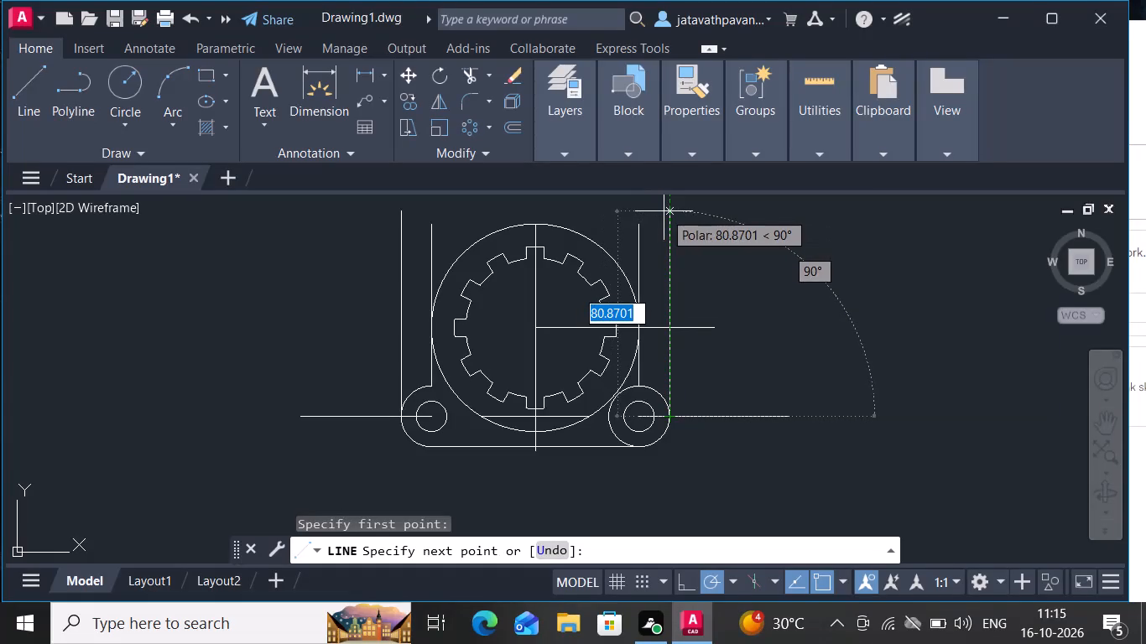
pyautogui.click(664, 211)
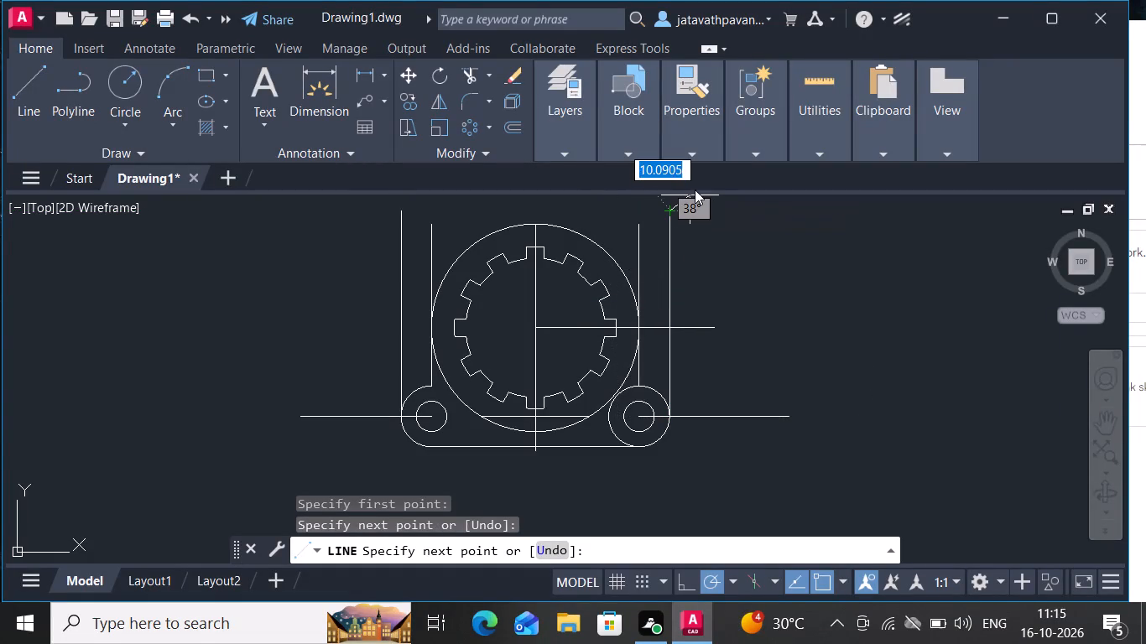
pyautogui.press('Escape')
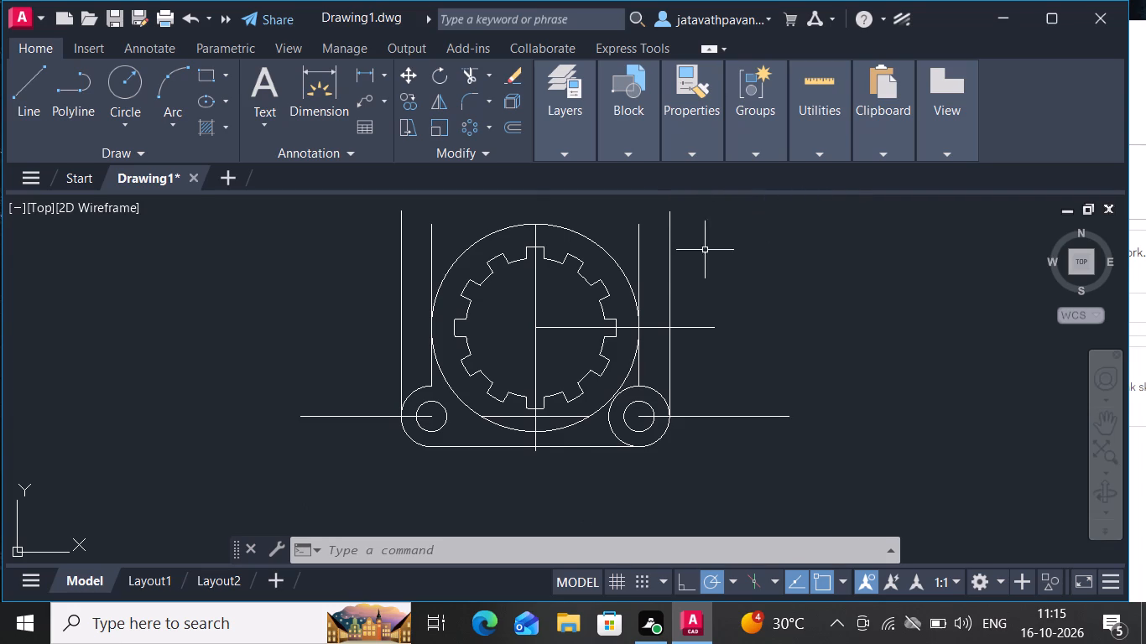
# Trim the horizontal centre-line ends that extend beyond the two outer vertical lines, at the housing and both lugs.
pyautogui.doubleClick(463, 76)
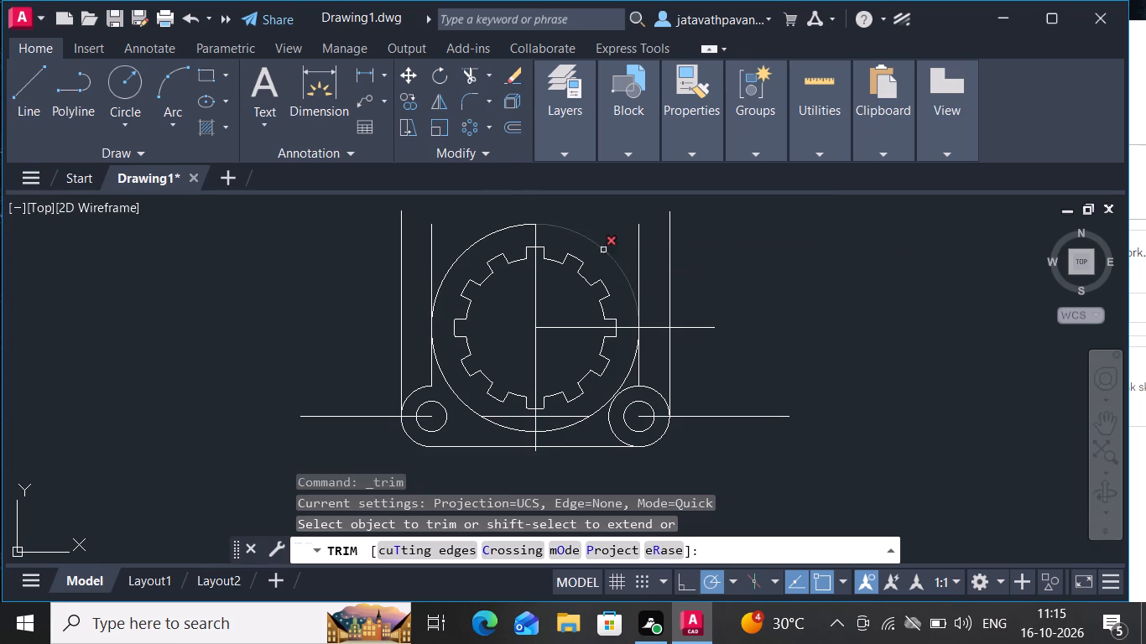
pyautogui.moveTo(693, 326); pyautogui.dragTo(702, 392)
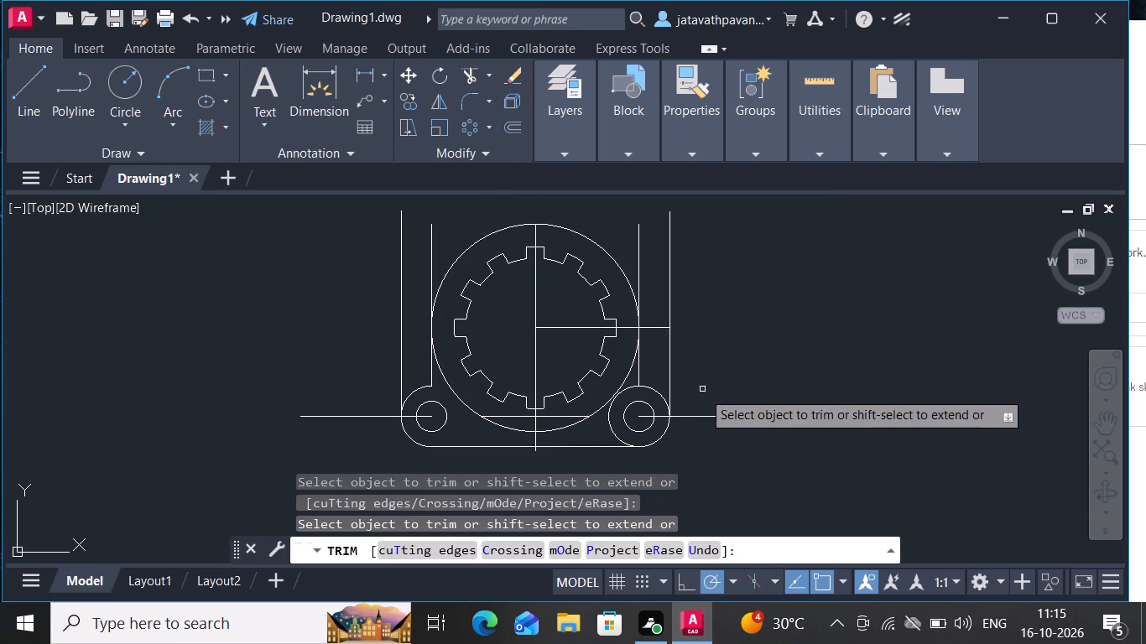
pyautogui.moveTo(702, 392); pyautogui.dragTo(701, 419)
pyautogui.moveTo(701, 419); pyautogui.dragTo(356, 427)
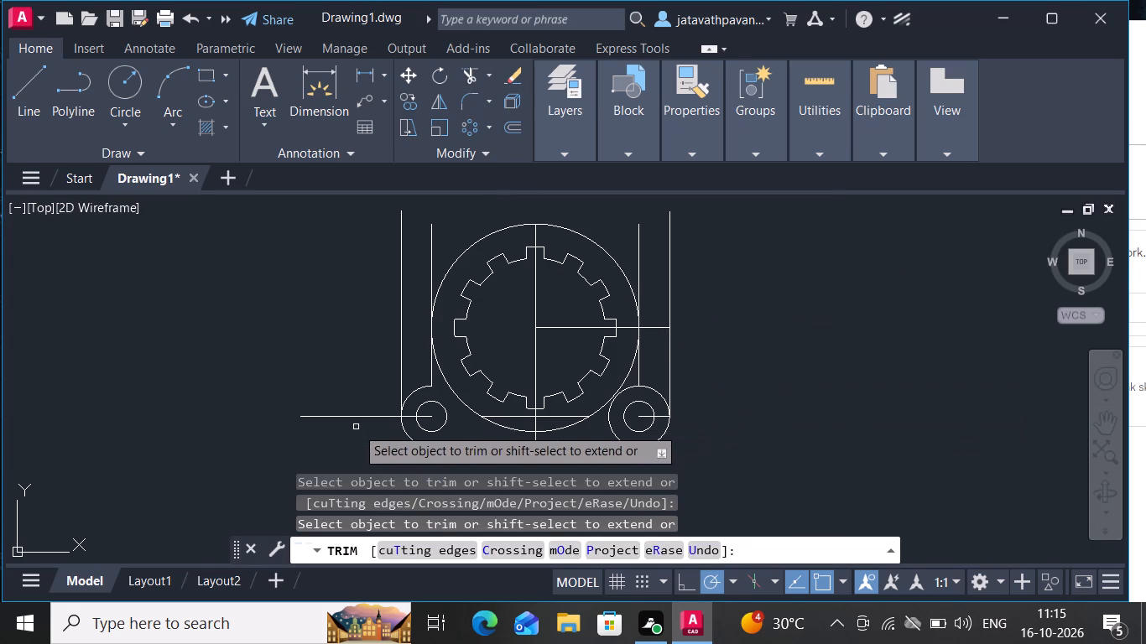
pyautogui.moveTo(356, 427); pyautogui.dragTo(713, 433)
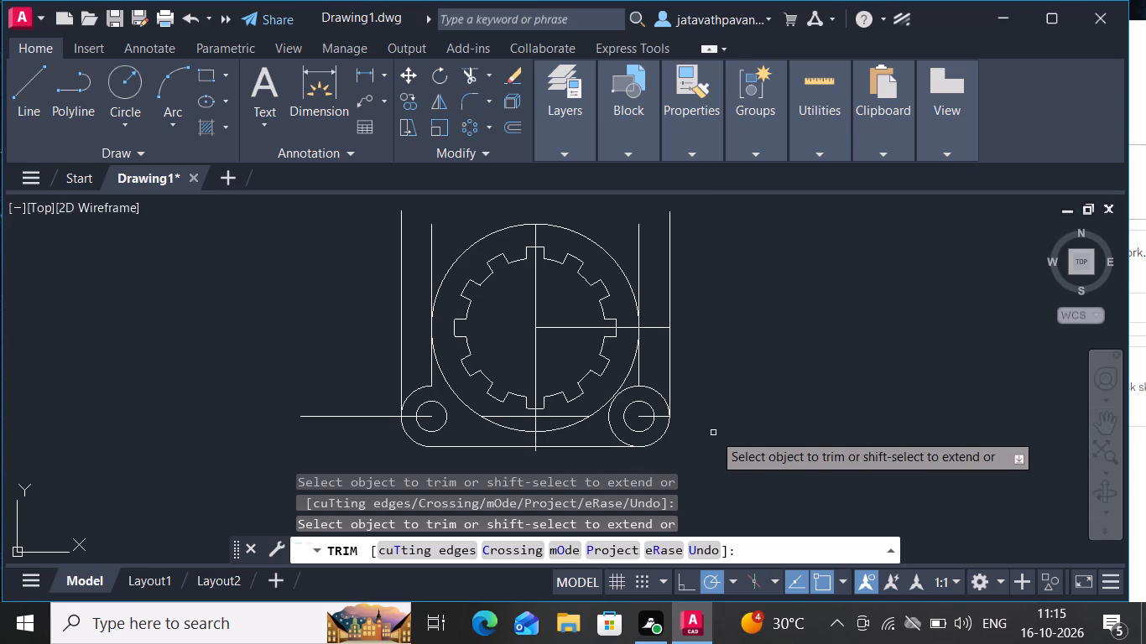
pyautogui.moveTo(713, 433); pyautogui.dragTo(340, 416)
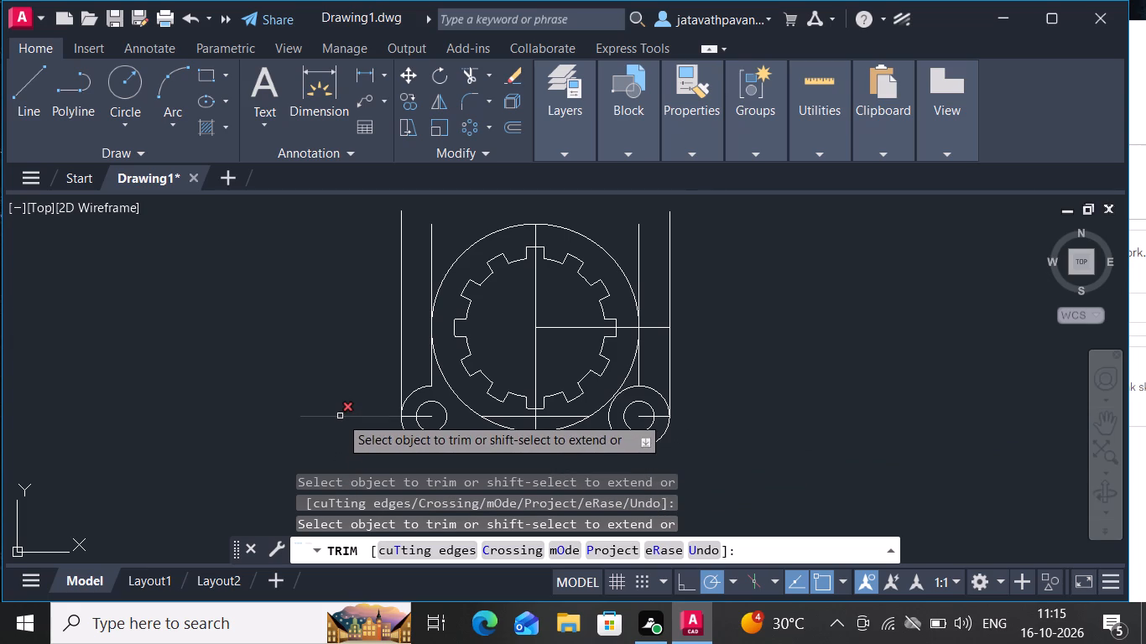
pyautogui.click(340, 416)
# Trim both lugs' outer circles down to the bottom corner arcs, and the inner vertical lines below their tangent points on the housing circle.
pyautogui.click(416, 392)
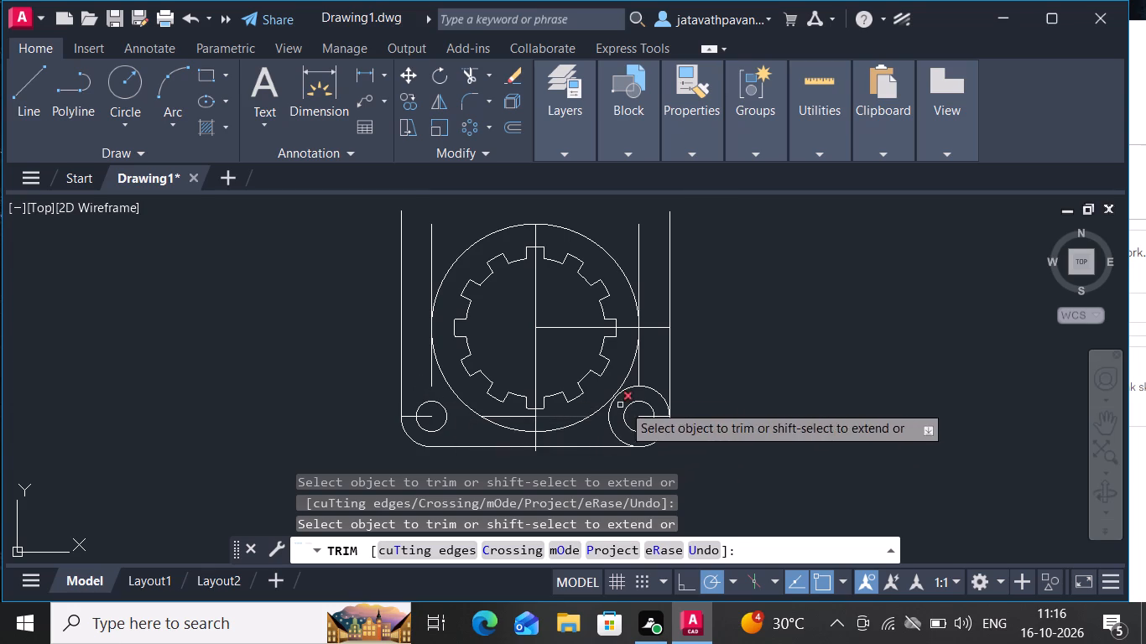
pyautogui.click(657, 392)
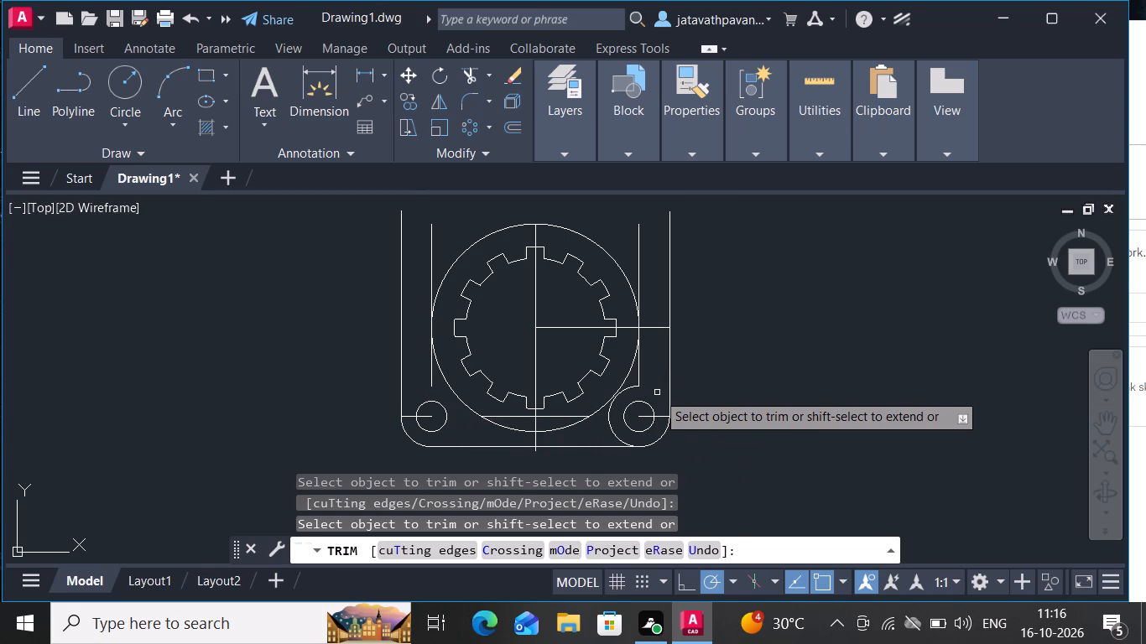
pyautogui.click(612, 410)
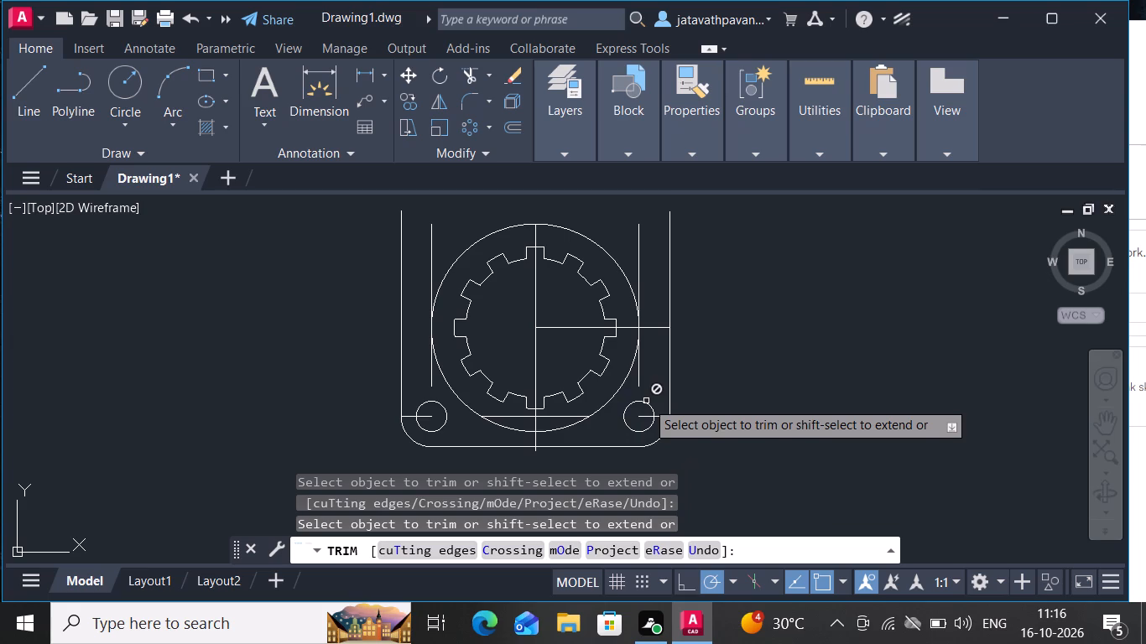
pyautogui.moveTo(638, 383); pyautogui.dragTo(462, 401)
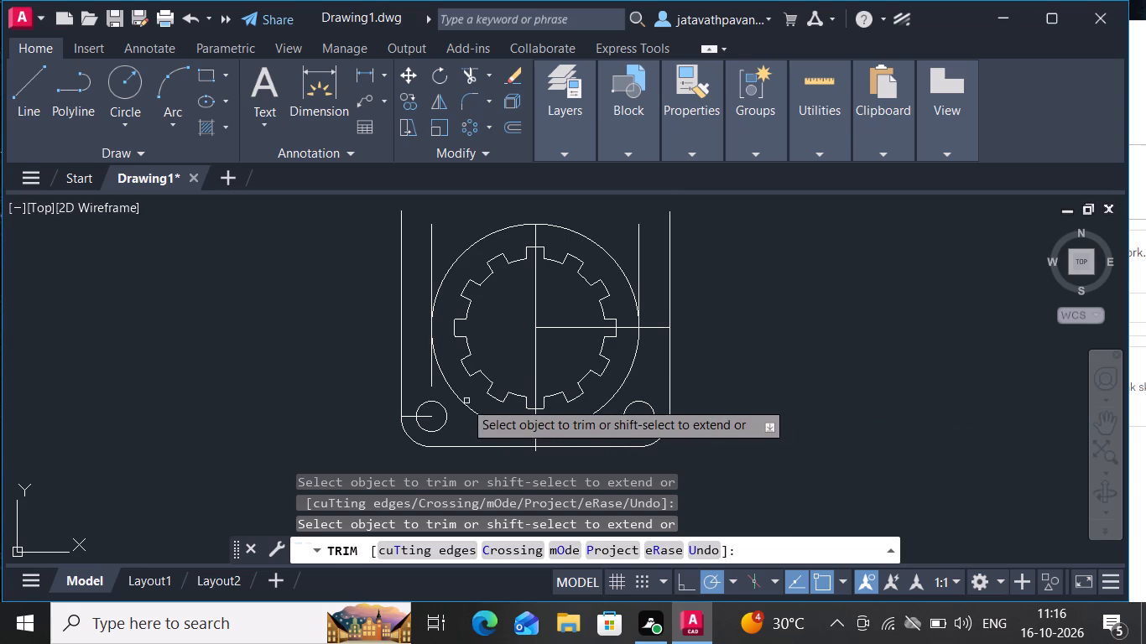
pyautogui.moveTo(462, 401); pyautogui.dragTo(429, 382)
pyautogui.click(429, 382)
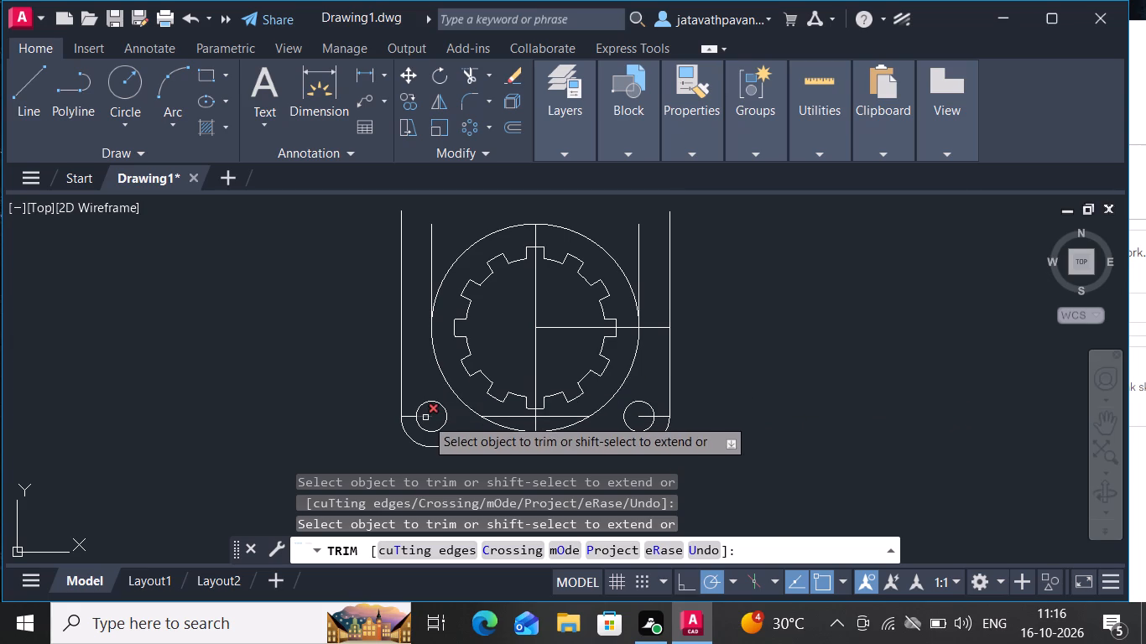
# Trim the remaining horizontal centre-line pieces between the outer vertical lines and the two lug hole centres.
pyautogui.moveTo(425, 418); pyautogui.dragTo(409, 419)
pyautogui.moveTo(409, 419); pyautogui.dragTo(611, 439)
pyautogui.moveTo(663, 417); pyautogui.dragTo(643, 418)
pyautogui.click(643, 418)
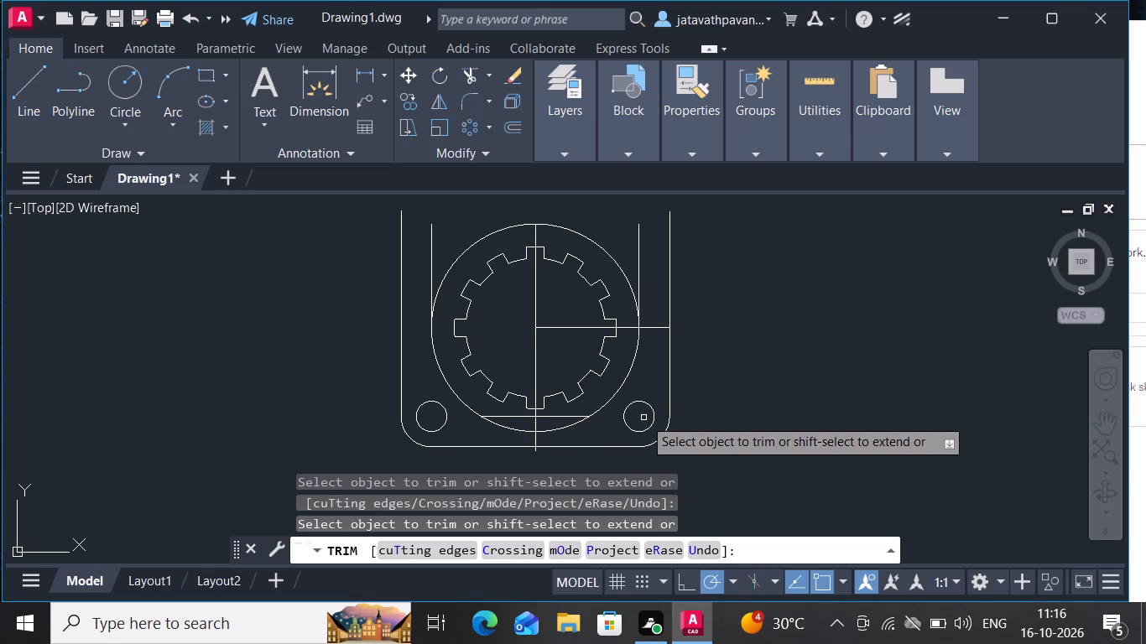
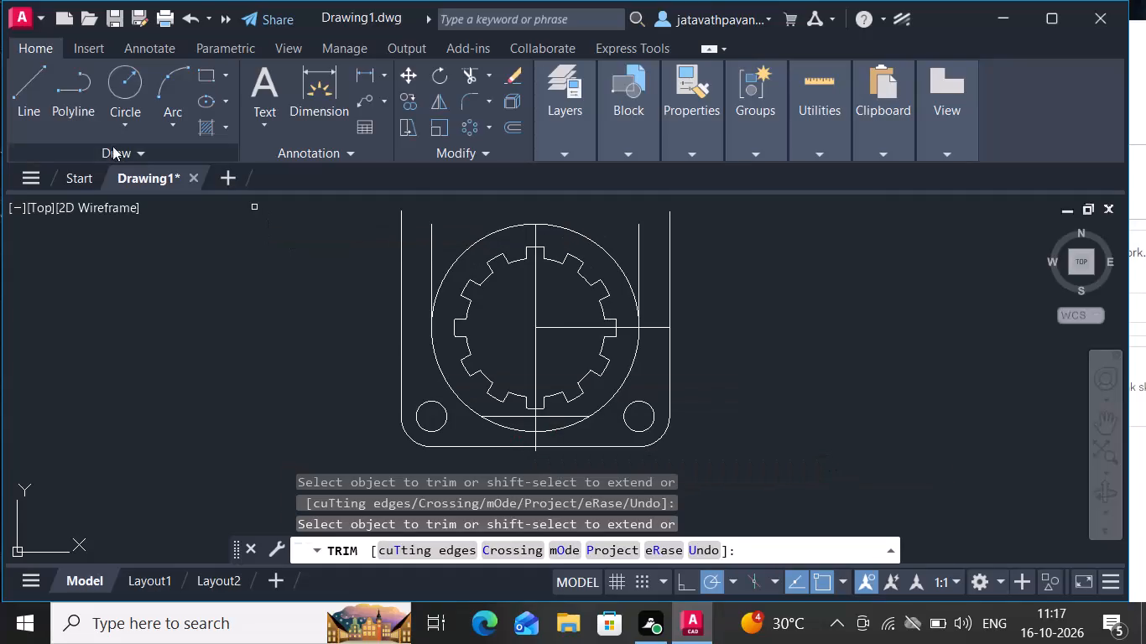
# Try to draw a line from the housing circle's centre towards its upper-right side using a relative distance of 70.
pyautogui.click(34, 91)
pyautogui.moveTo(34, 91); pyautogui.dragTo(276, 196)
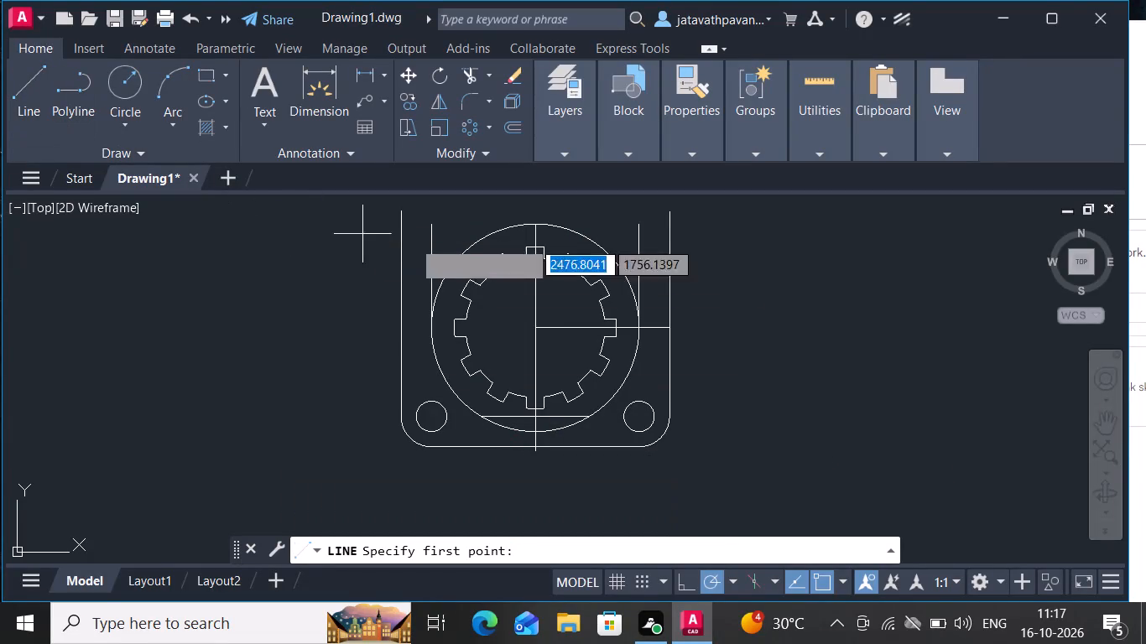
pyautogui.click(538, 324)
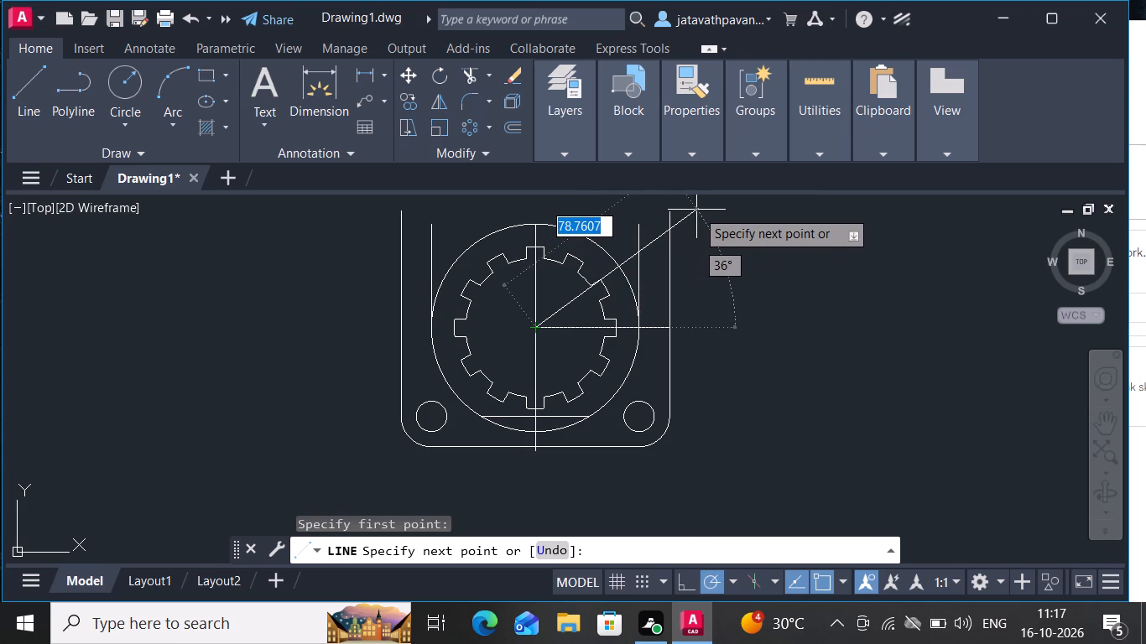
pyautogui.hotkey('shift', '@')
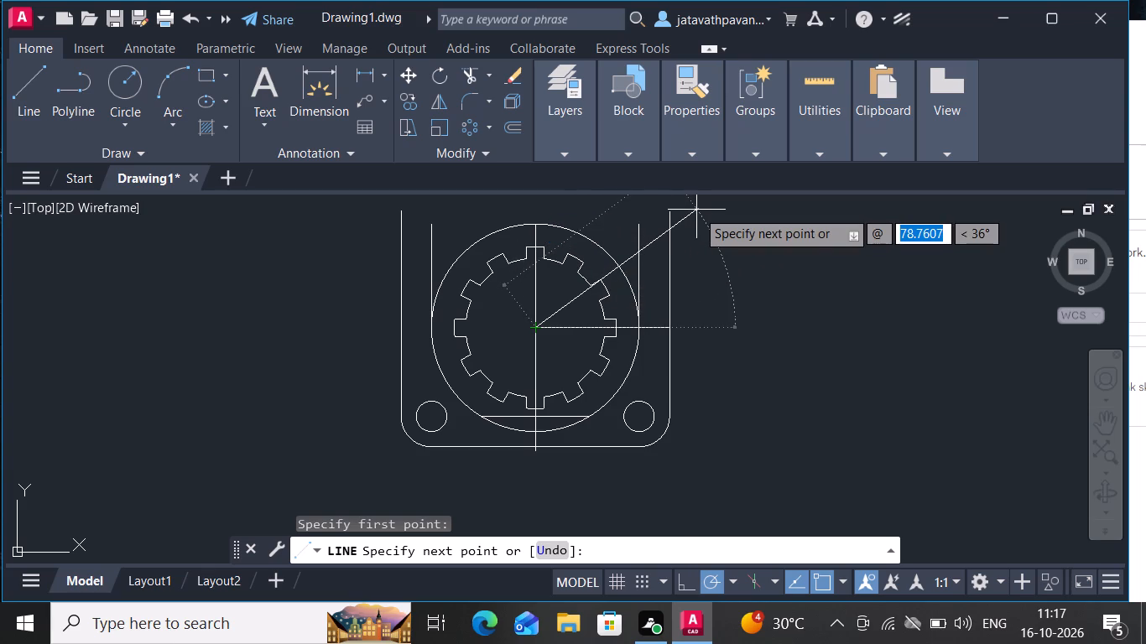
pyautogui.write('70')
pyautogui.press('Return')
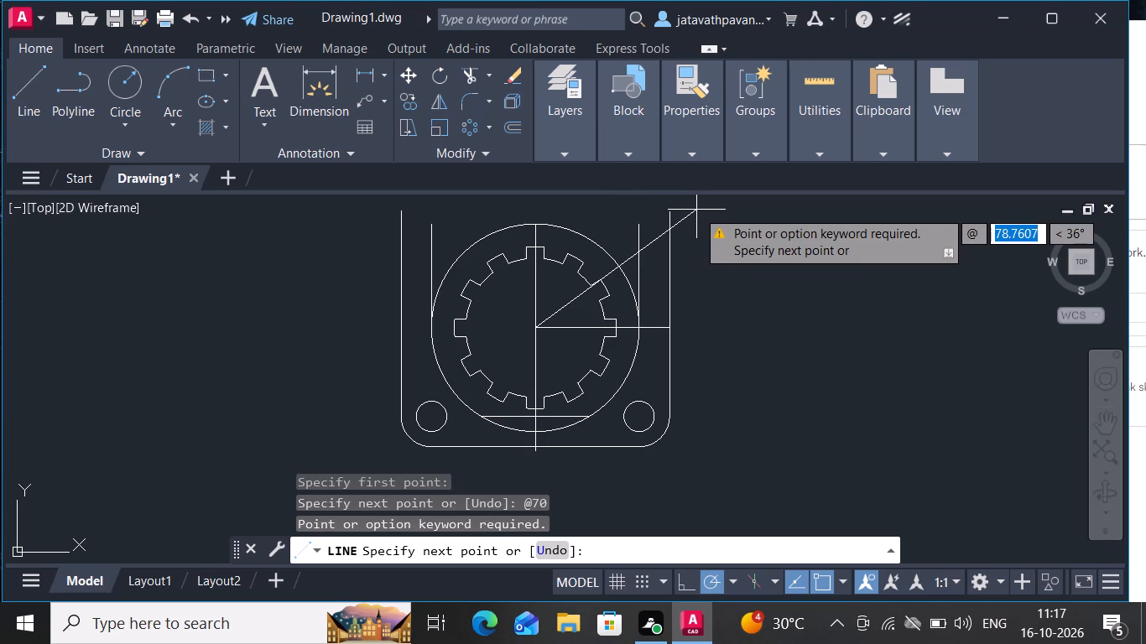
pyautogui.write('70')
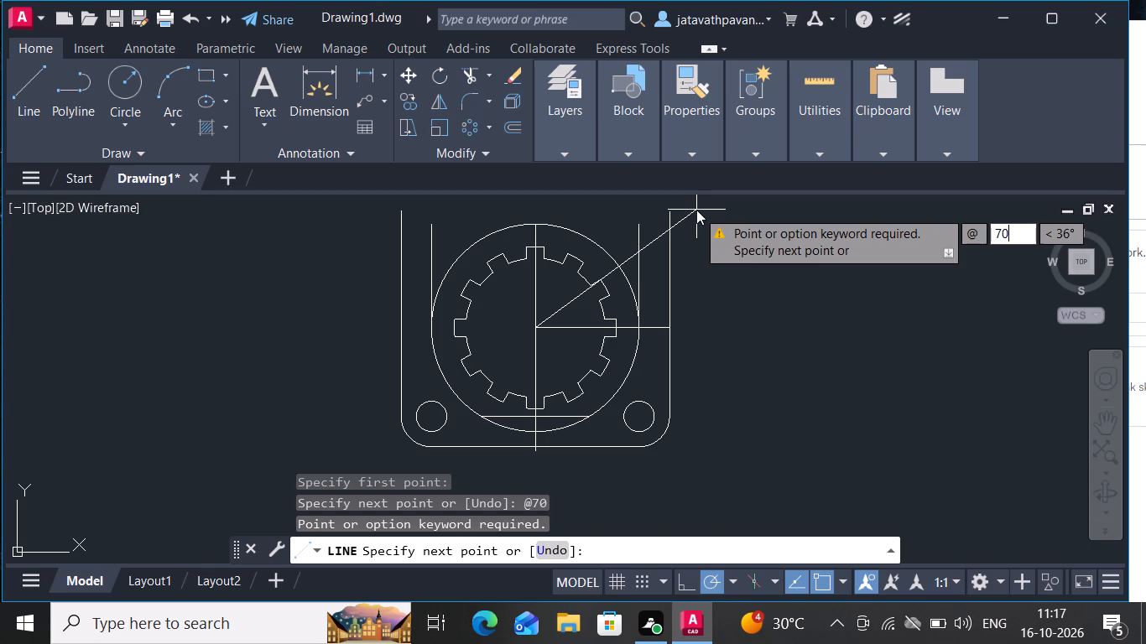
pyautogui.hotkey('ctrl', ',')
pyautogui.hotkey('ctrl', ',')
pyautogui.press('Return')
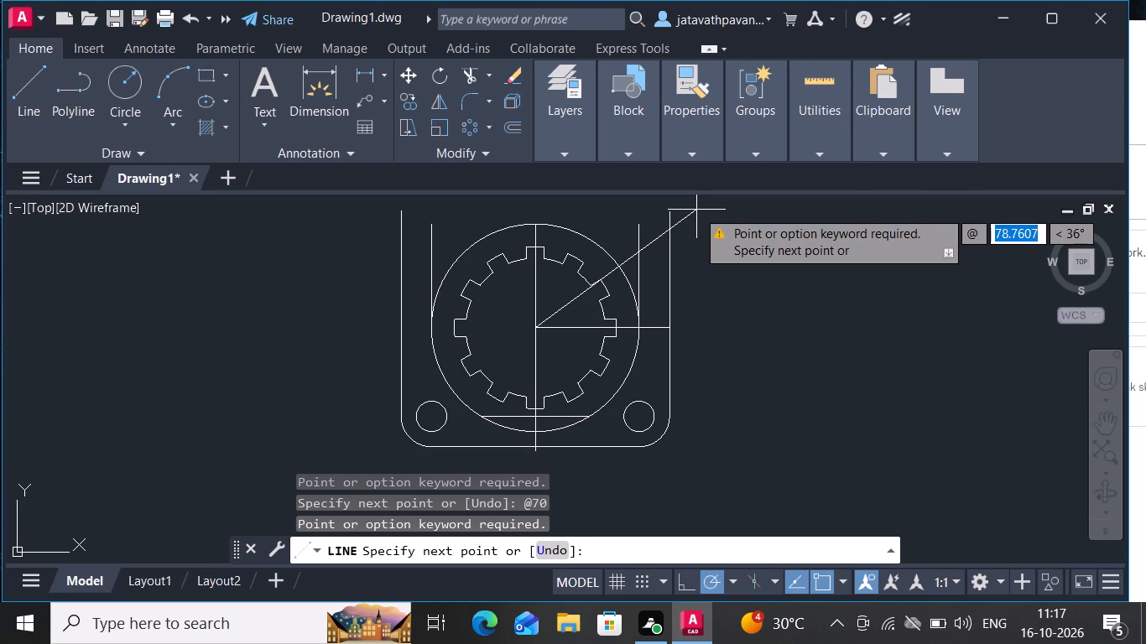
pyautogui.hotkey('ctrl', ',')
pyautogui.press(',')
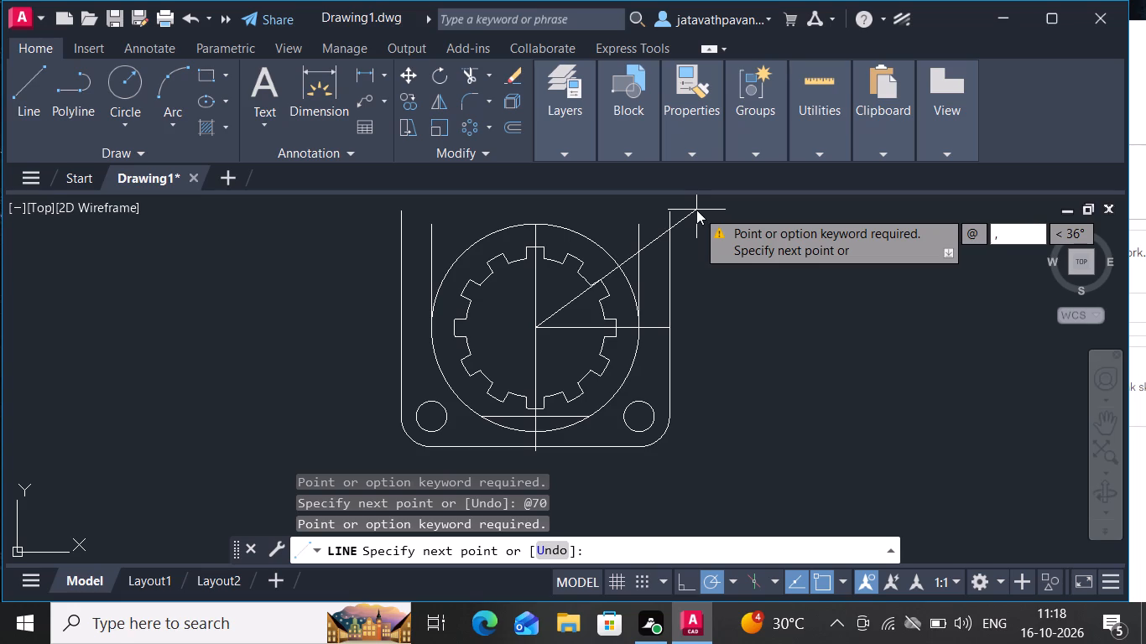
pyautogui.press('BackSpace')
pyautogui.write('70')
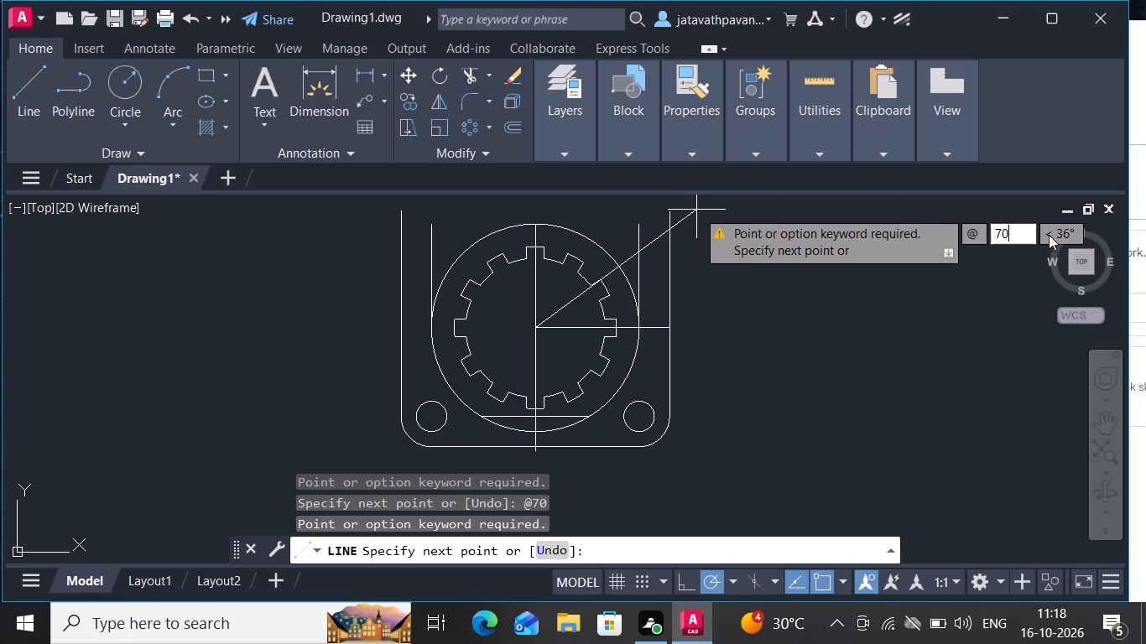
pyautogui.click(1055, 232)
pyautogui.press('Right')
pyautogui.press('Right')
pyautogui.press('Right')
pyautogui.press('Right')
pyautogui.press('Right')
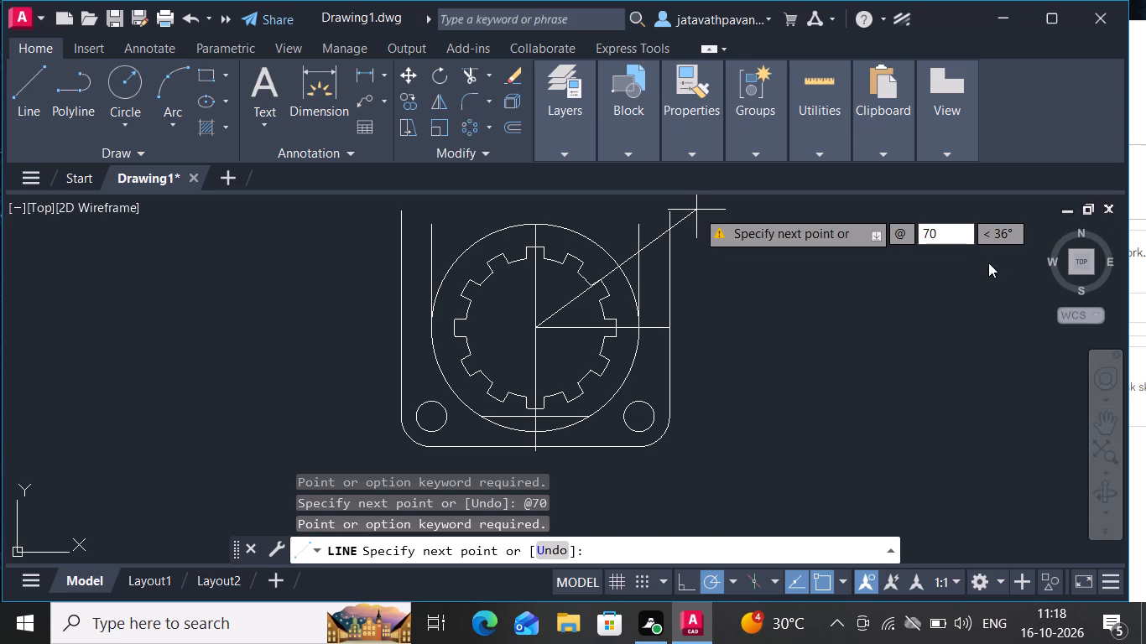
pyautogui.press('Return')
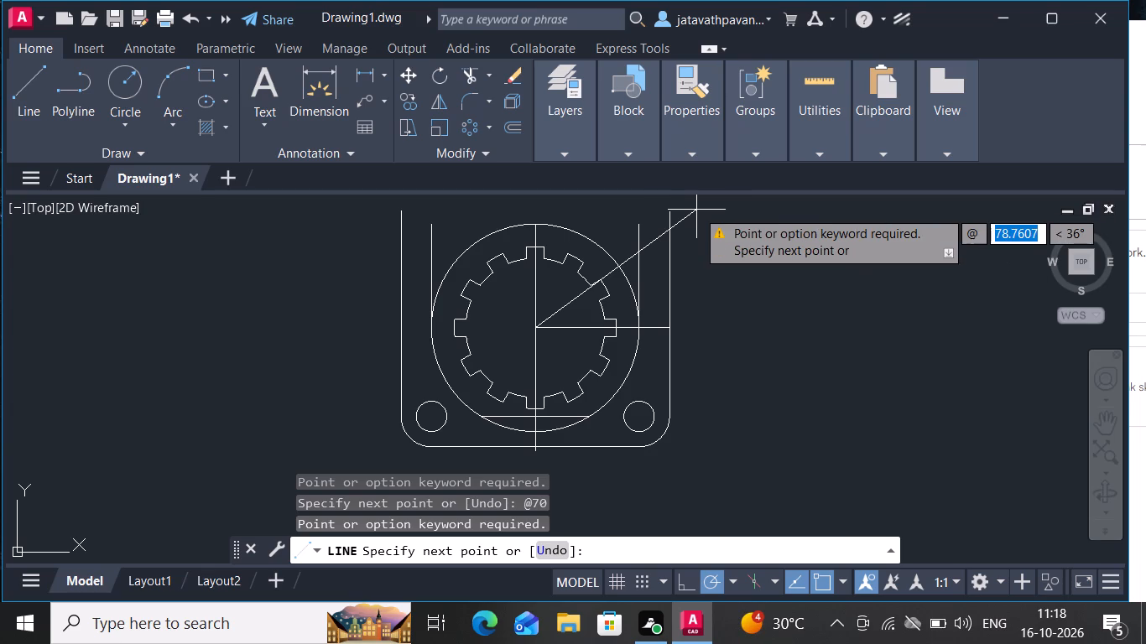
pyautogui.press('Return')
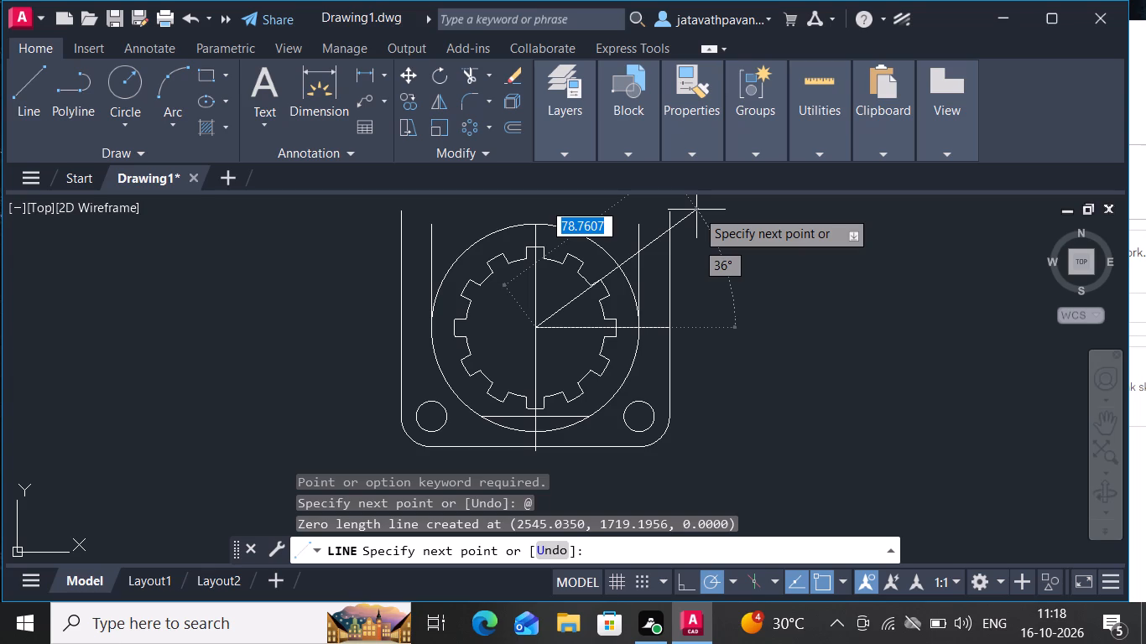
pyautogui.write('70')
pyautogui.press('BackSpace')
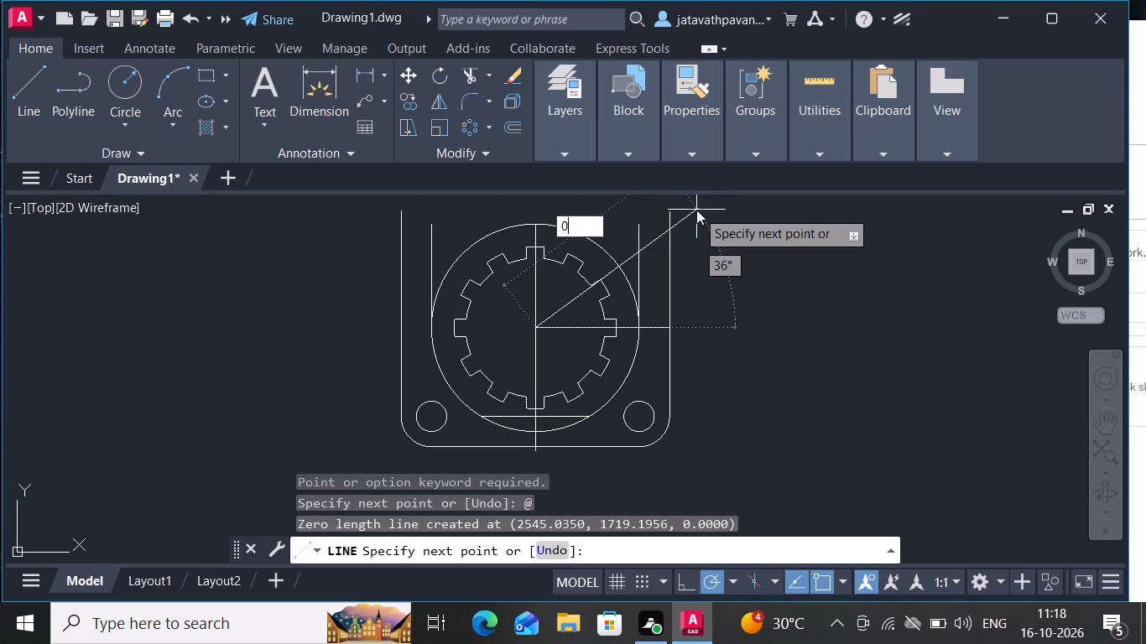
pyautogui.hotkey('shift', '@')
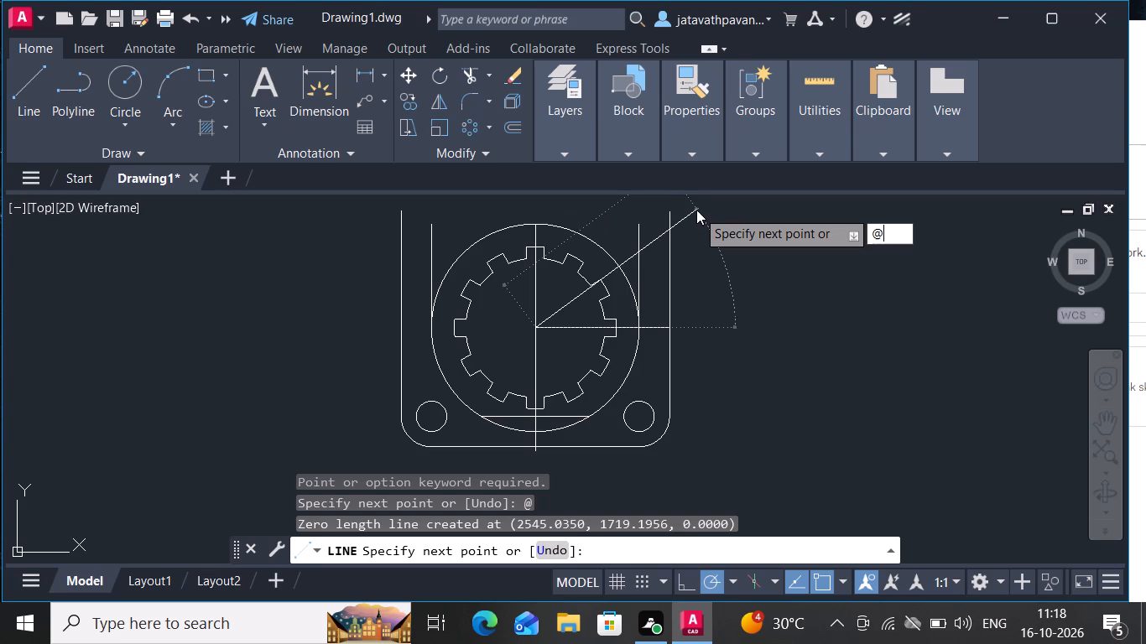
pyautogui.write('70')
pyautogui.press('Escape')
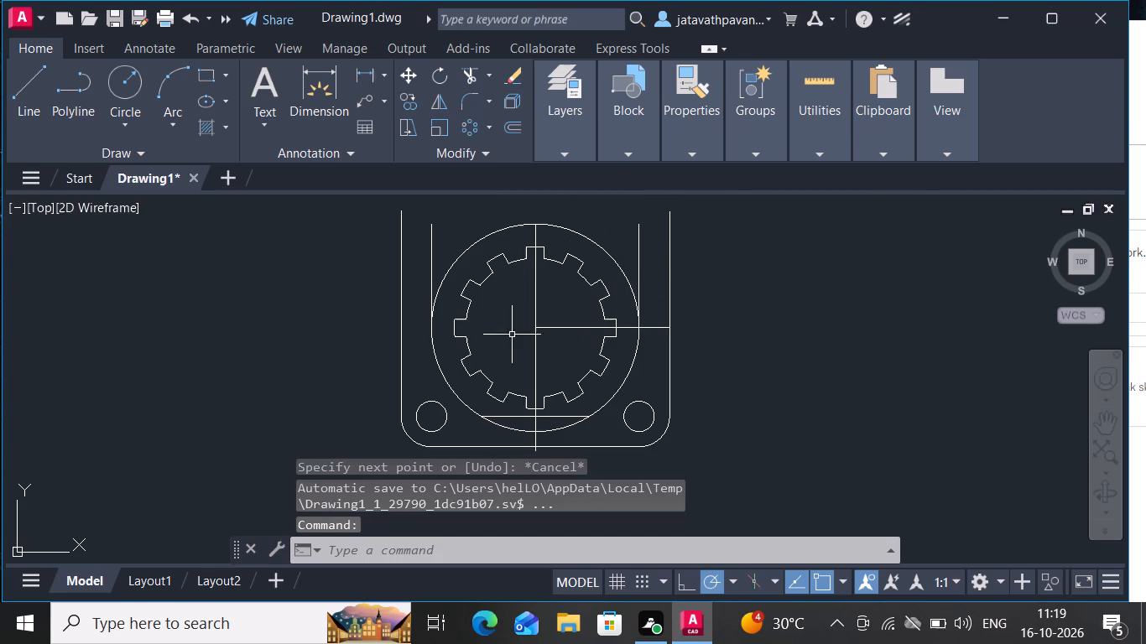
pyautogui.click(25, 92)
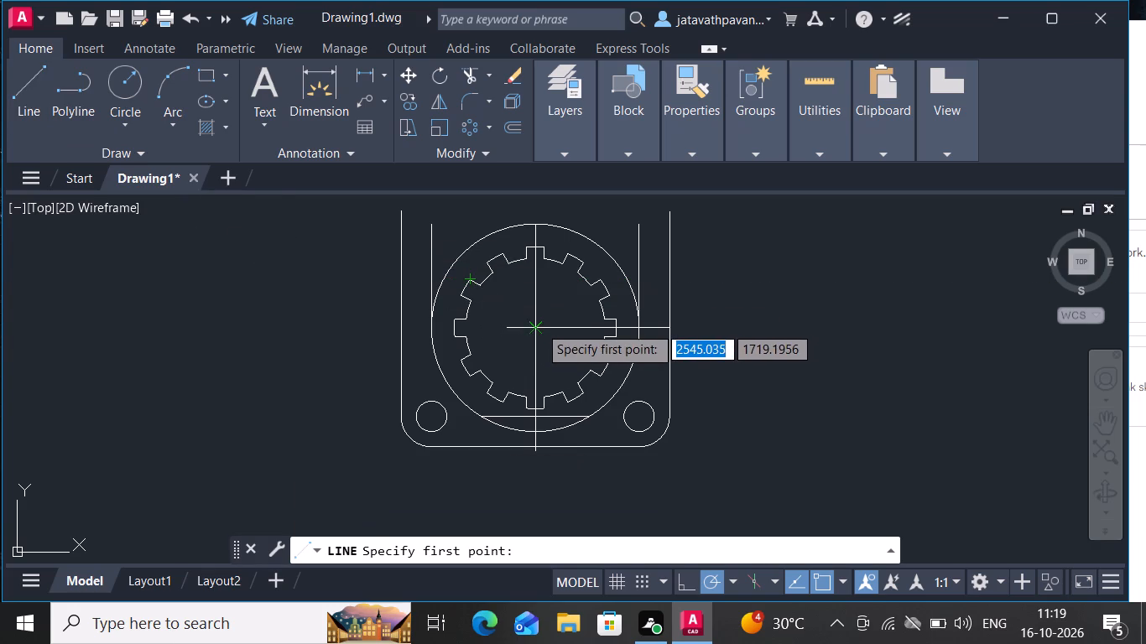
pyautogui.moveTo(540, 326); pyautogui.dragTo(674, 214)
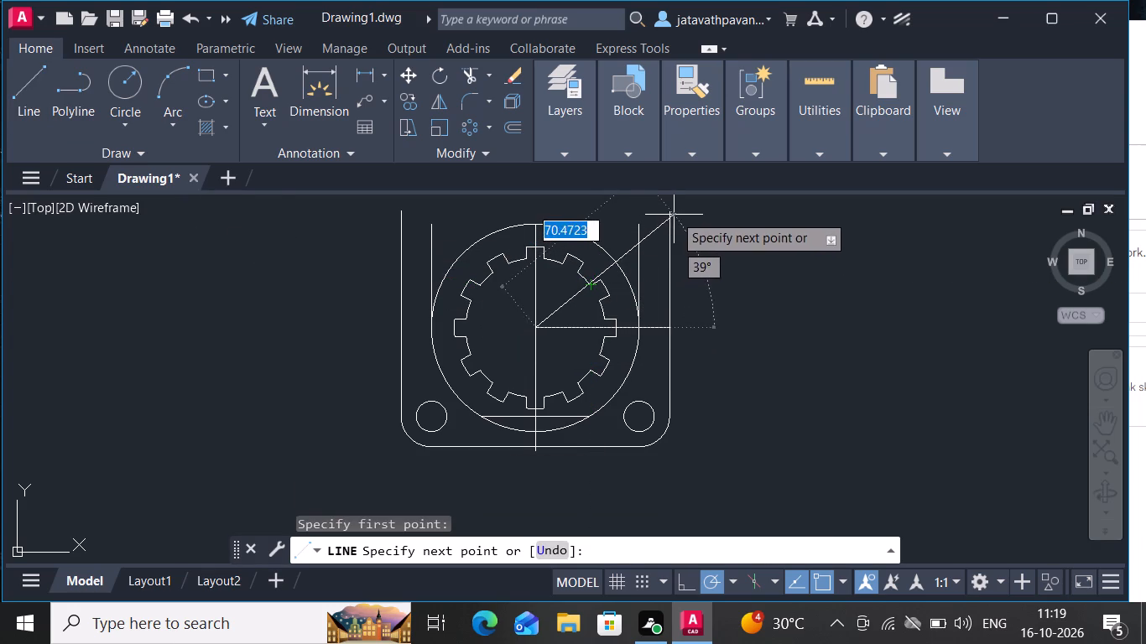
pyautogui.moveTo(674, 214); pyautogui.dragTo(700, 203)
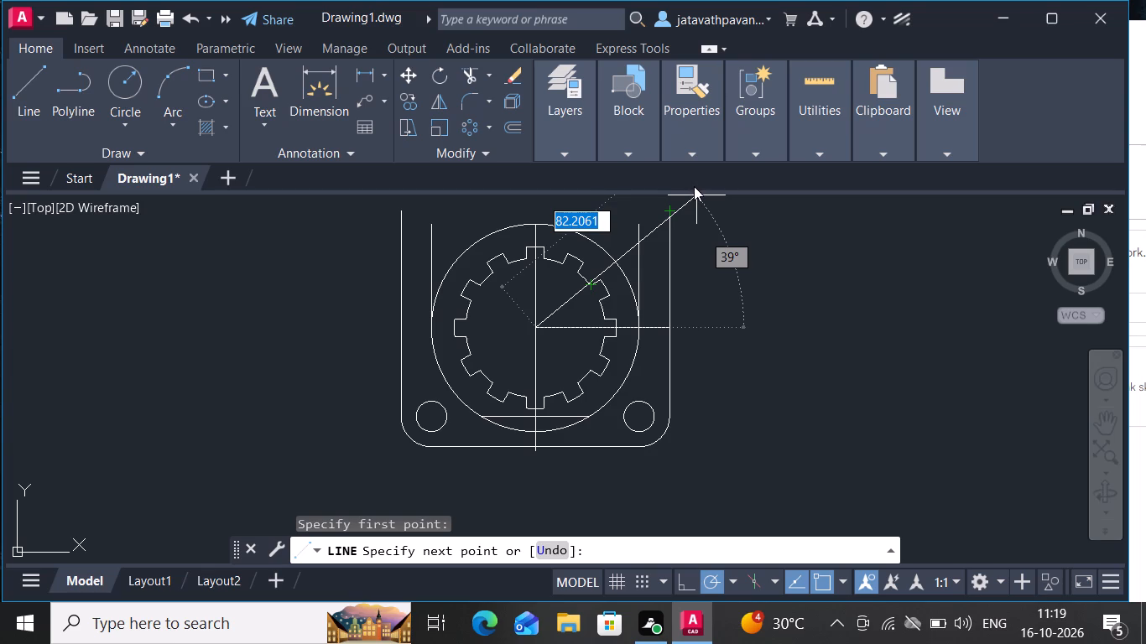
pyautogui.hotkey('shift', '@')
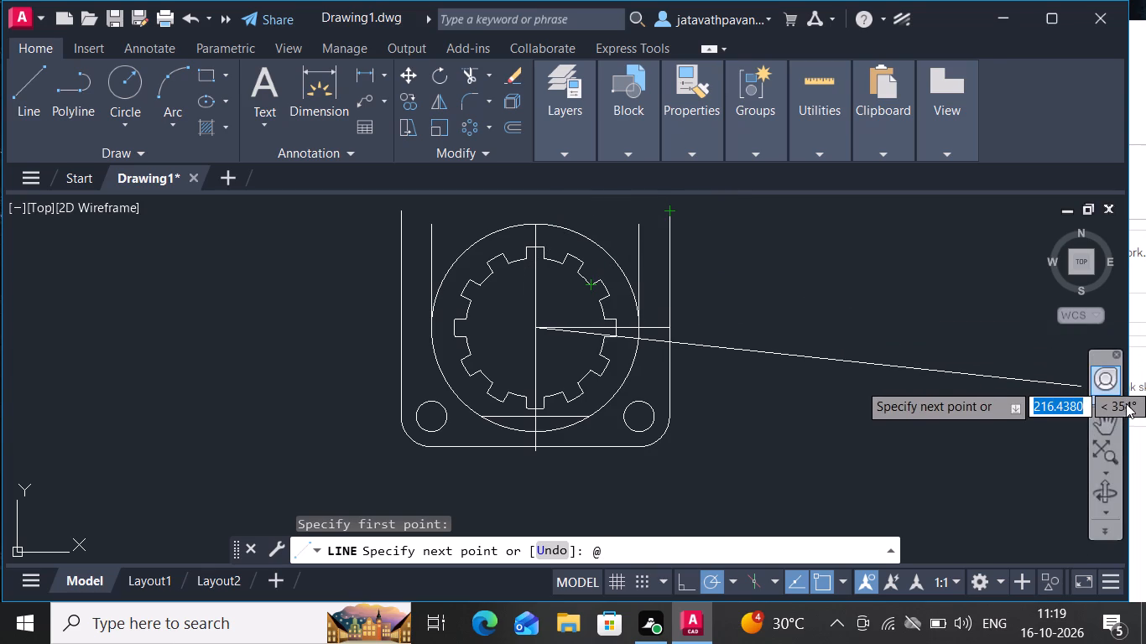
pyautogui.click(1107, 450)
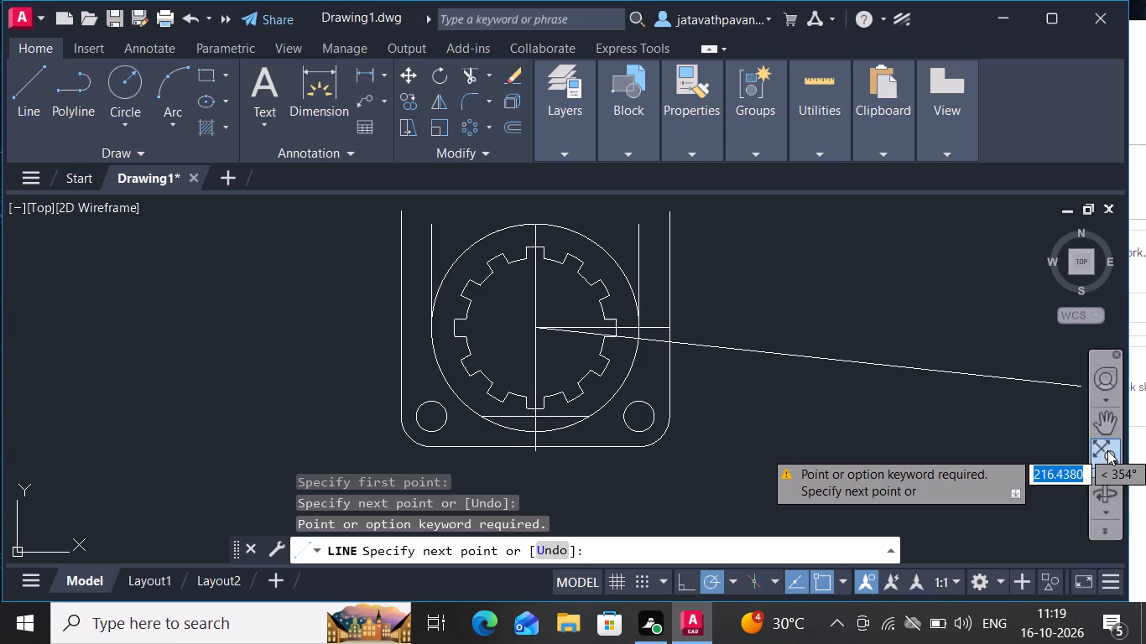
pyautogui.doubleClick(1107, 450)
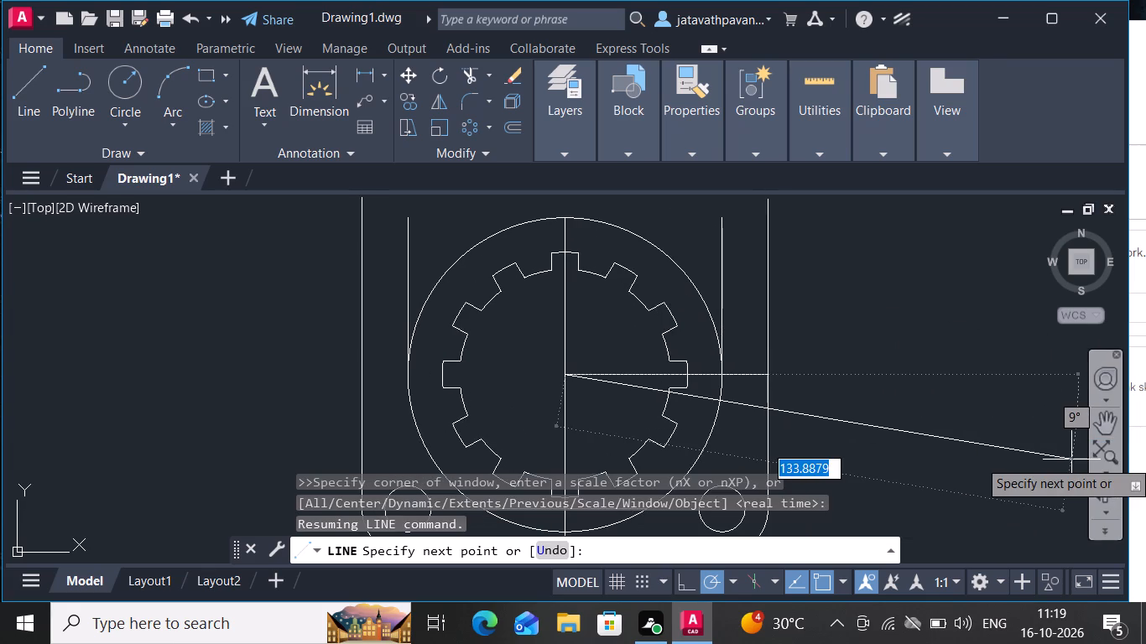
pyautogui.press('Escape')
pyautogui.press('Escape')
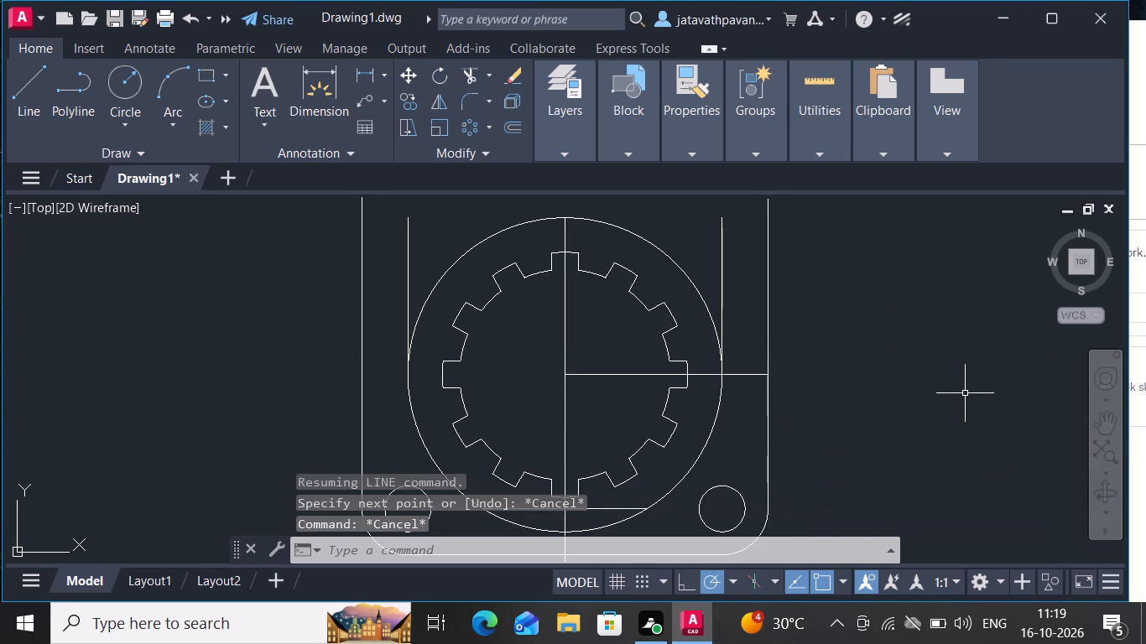
# Draw a line from the housing circle's centre towards the upper right, 70 long at 60°.
pyautogui.keyDown('ctrl'); pyautogui.scroll(-2, 964, 393); pyautogui.keyUp('ctrl')
pyautogui.keyDown('ctrl'); pyautogui.scroll(1, 964, 393); pyautogui.keyUp('ctrl')
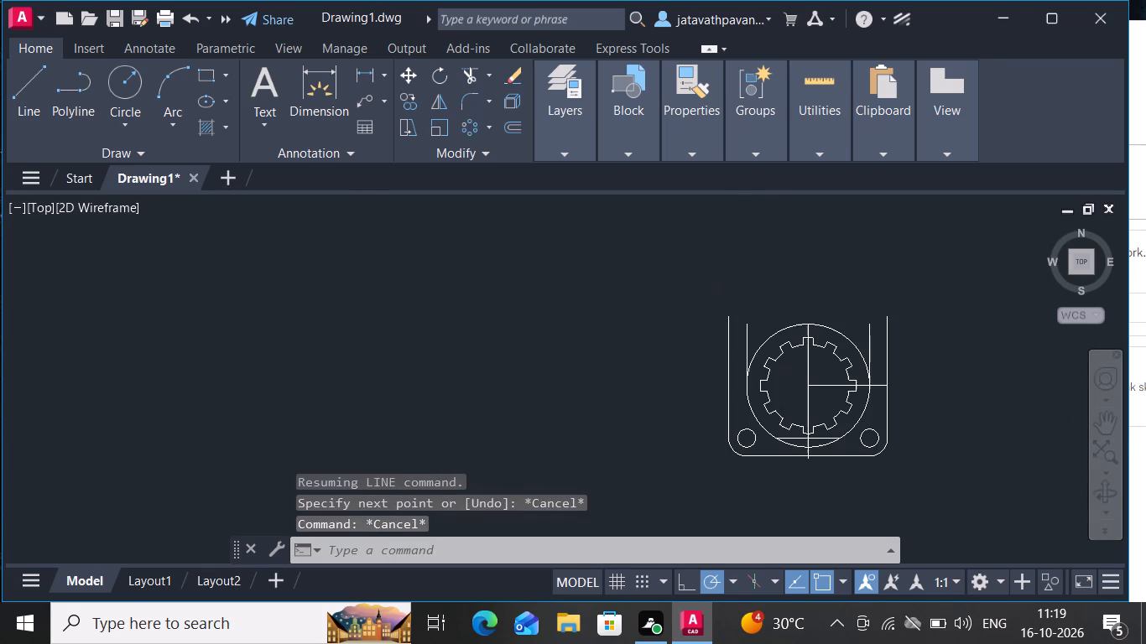
pyautogui.click(34, 65)
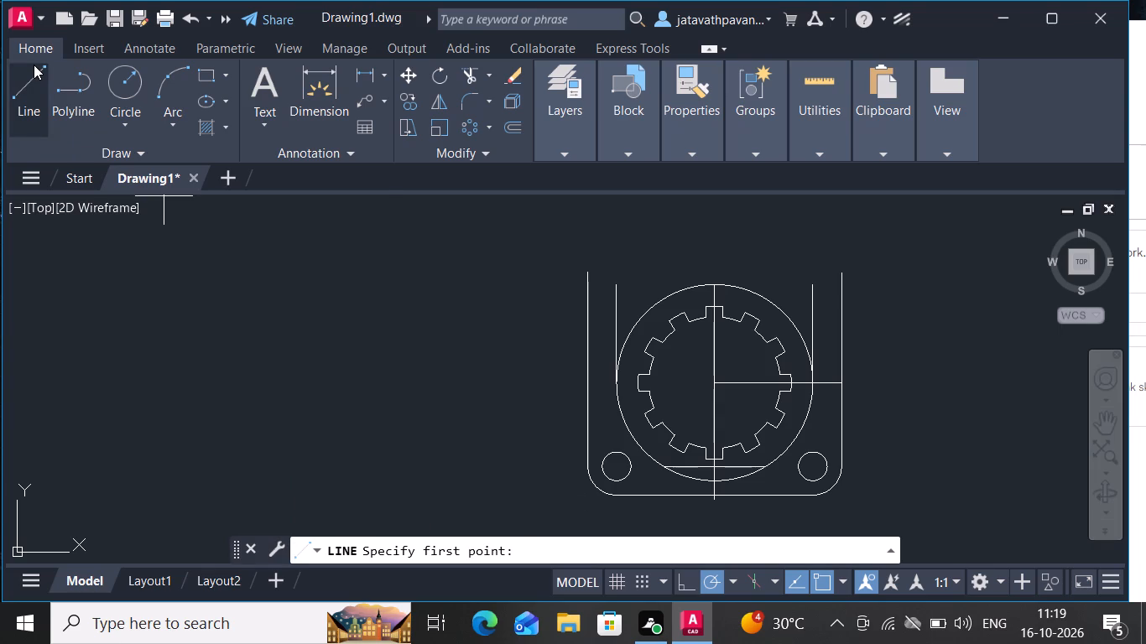
pyautogui.click(34, 65)
pyautogui.moveTo(34, 65); pyautogui.dragTo(461, 207)
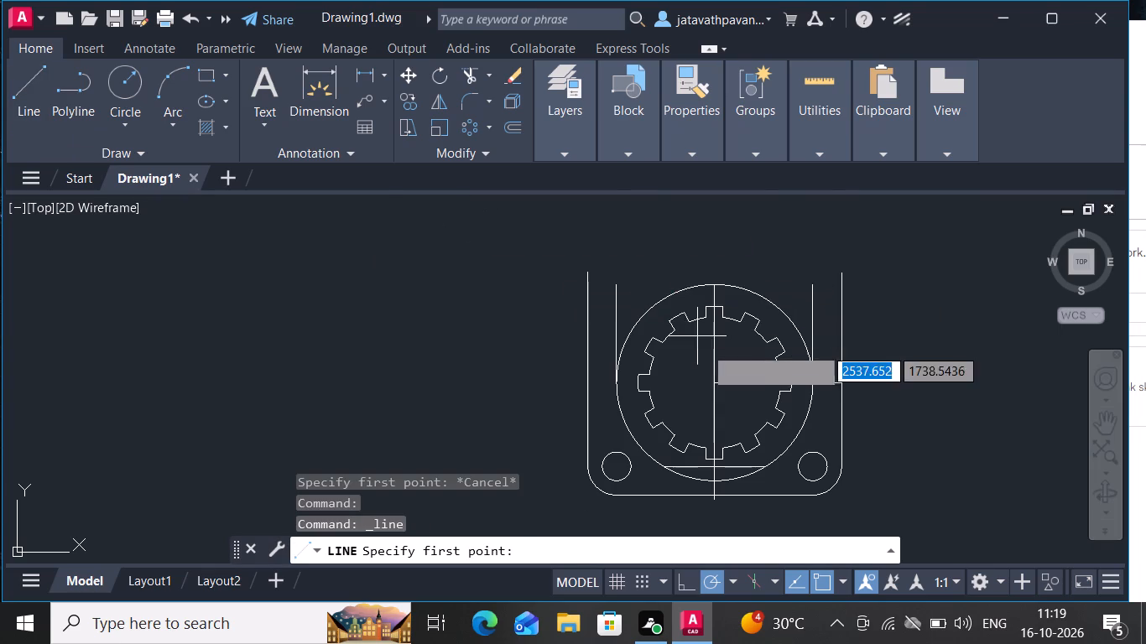
pyautogui.moveTo(716, 380); pyautogui.dragTo(747, 330)
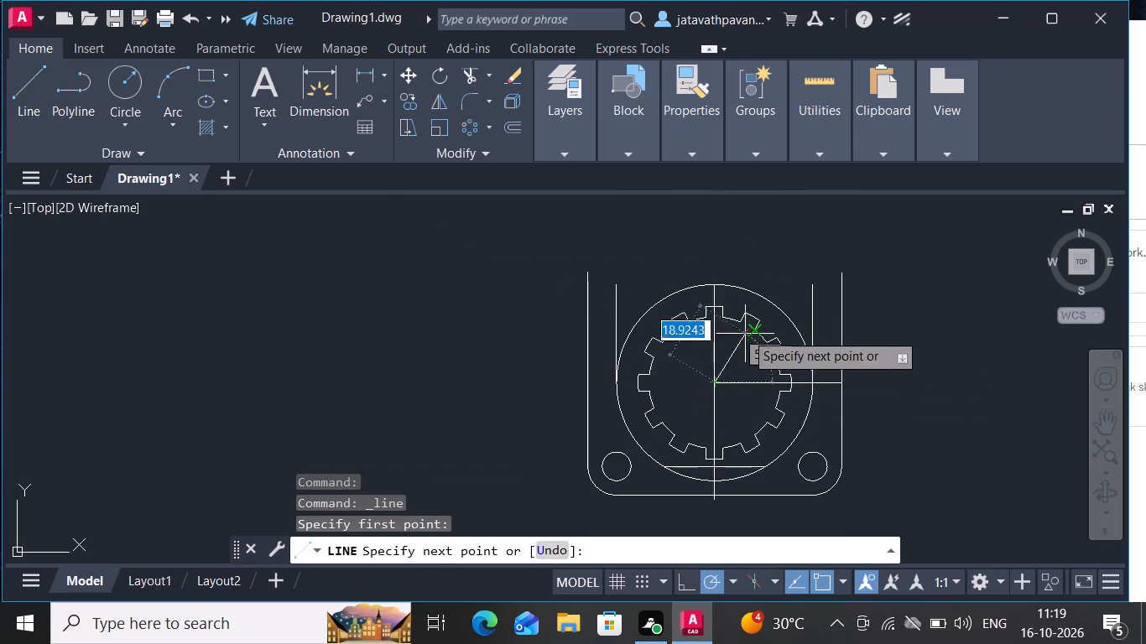
pyautogui.moveTo(747, 330); pyautogui.dragTo(931, 224)
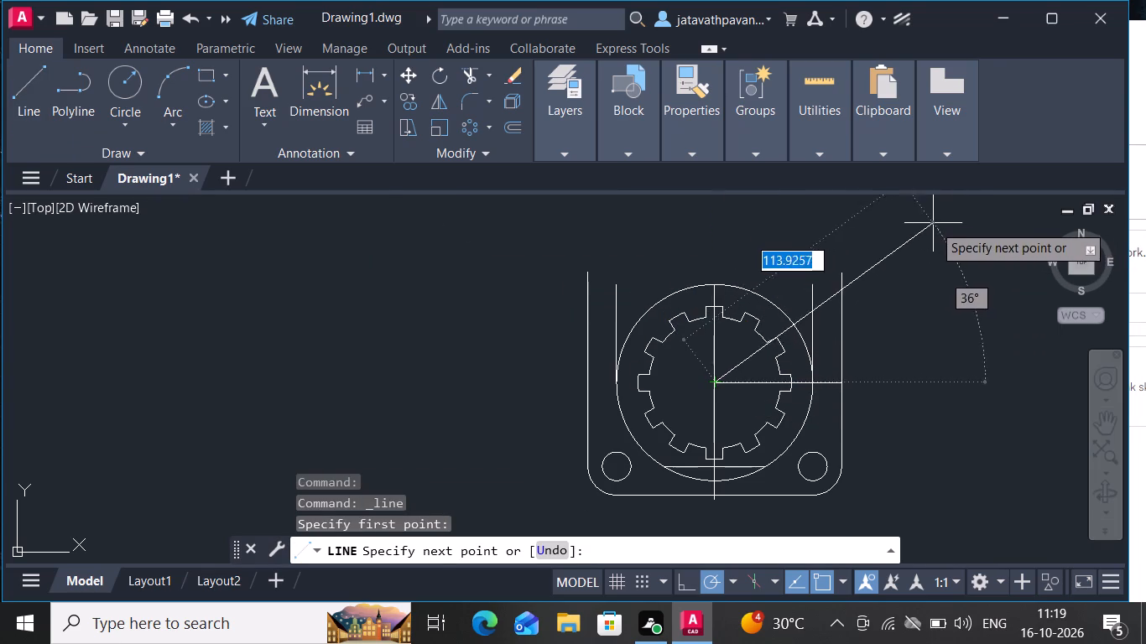
pyautogui.moveTo(931, 224); pyautogui.dragTo(867, 222)
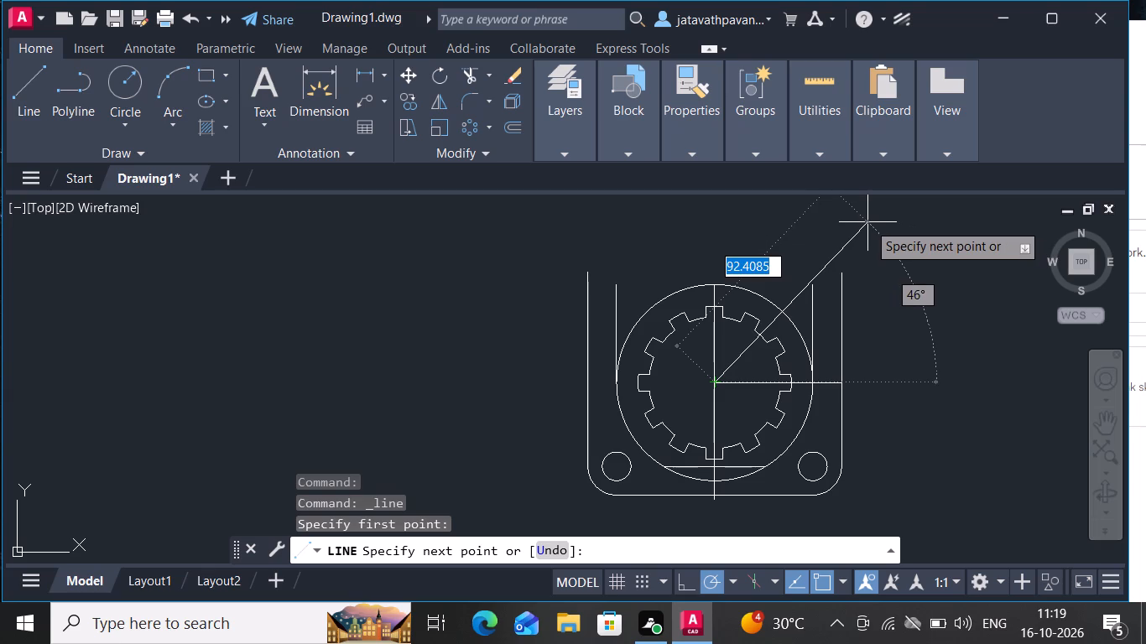
pyautogui.hotkey('shift', '@')
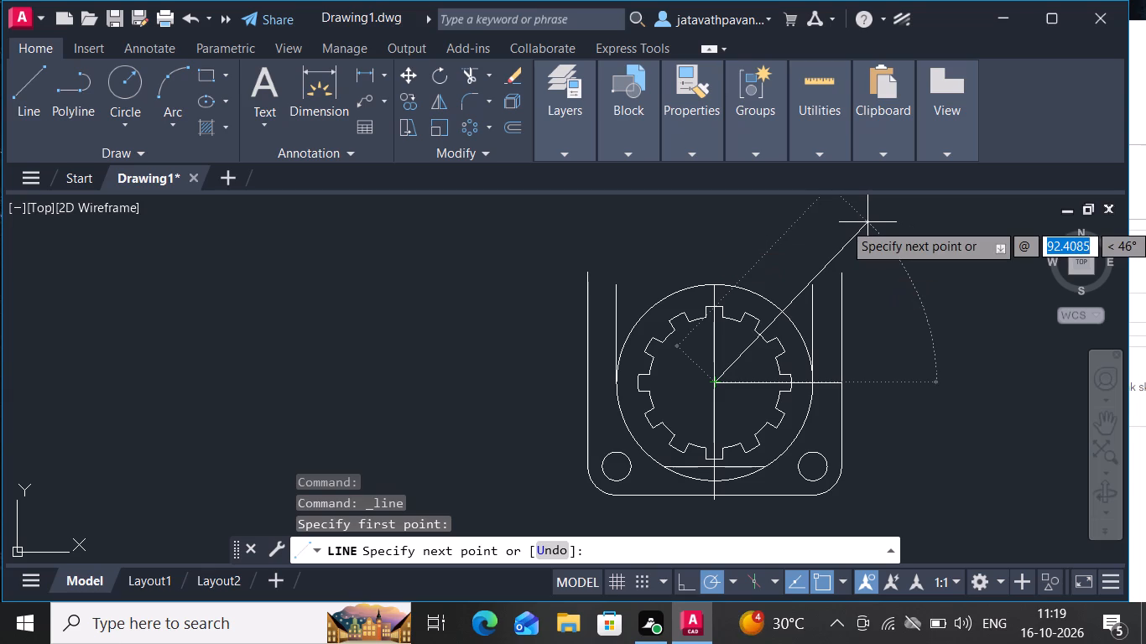
pyautogui.write('70')
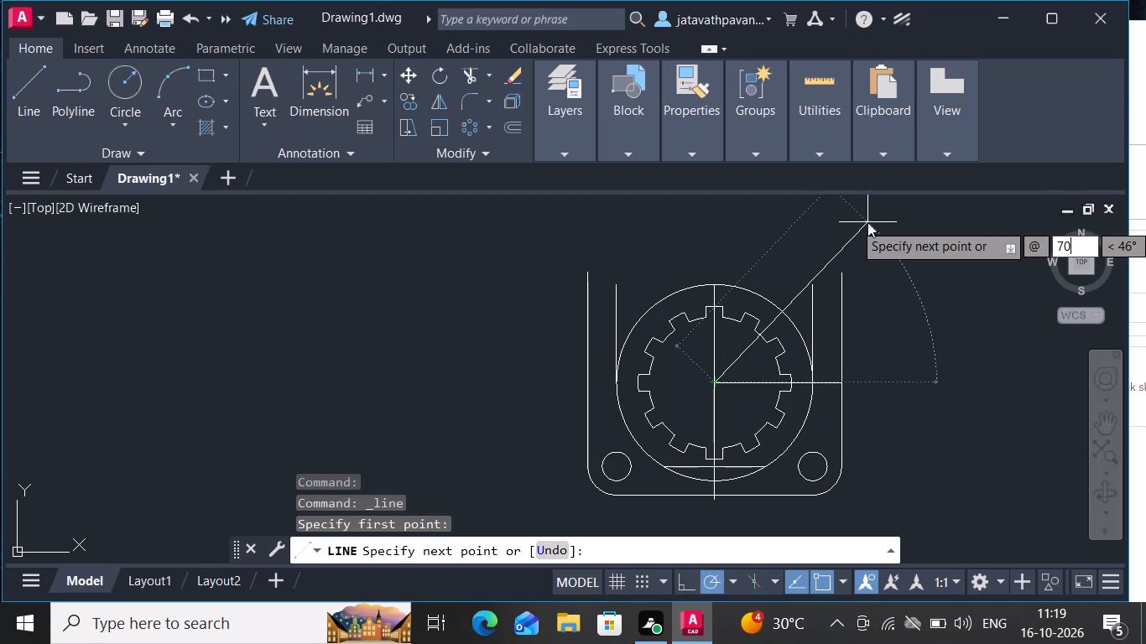
pyautogui.press('Right')
pyautogui.press('shift+less')
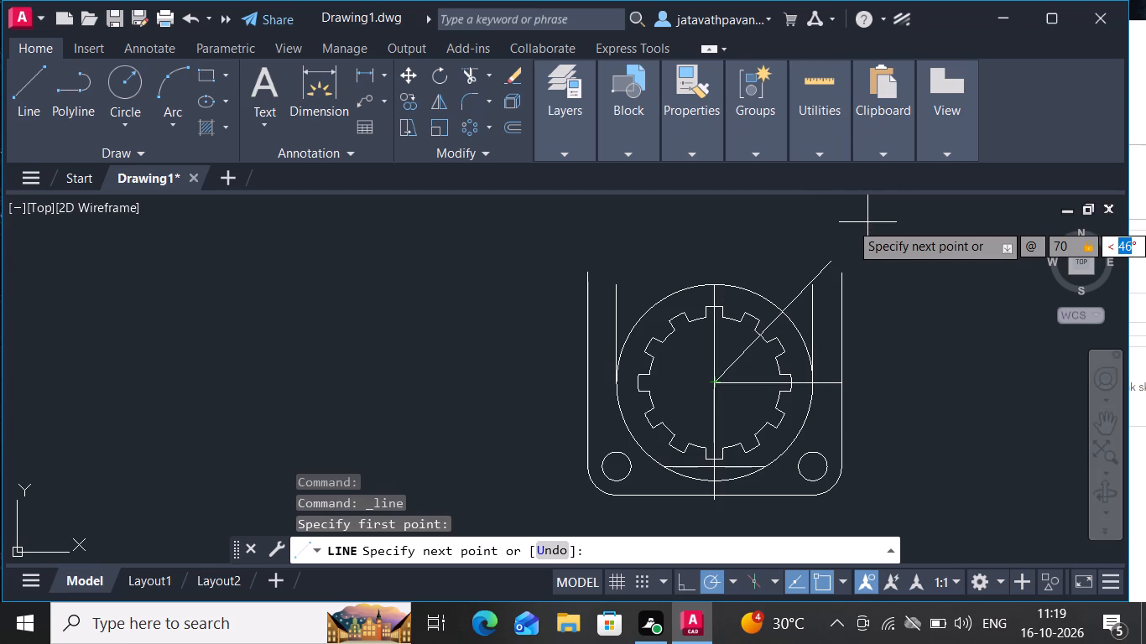
pyautogui.write('60')
pyautogui.press('Return')
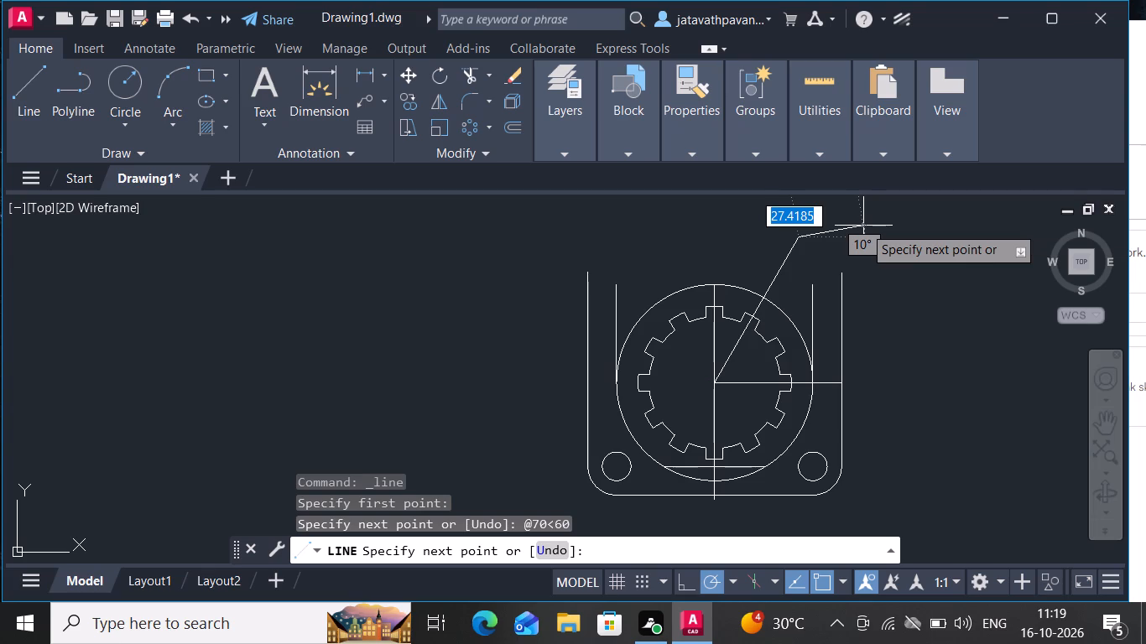
pyautogui.press('Escape')
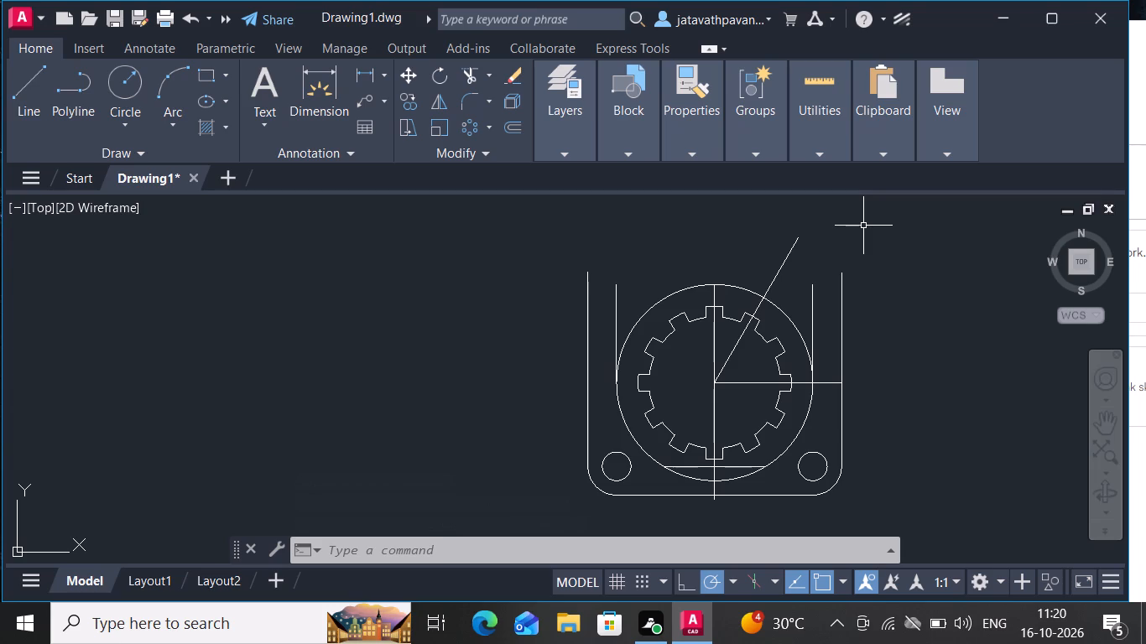
# Mirror the angled line about the vertical centre line through the housing centre, keeping the original.
pyautogui.click(779, 268)
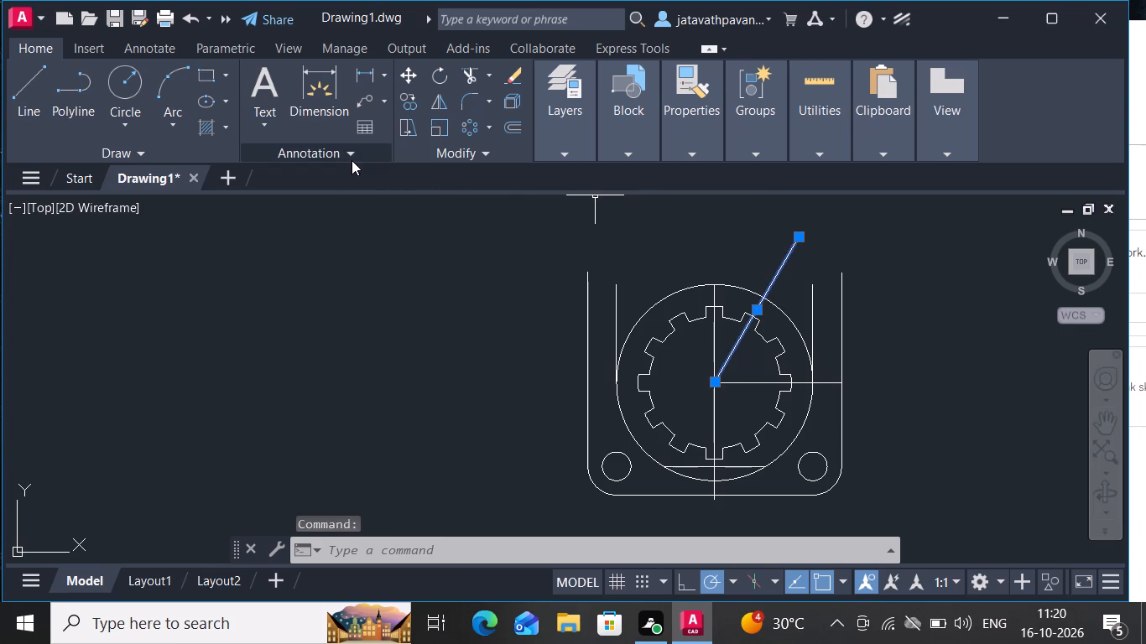
pyautogui.press('m')
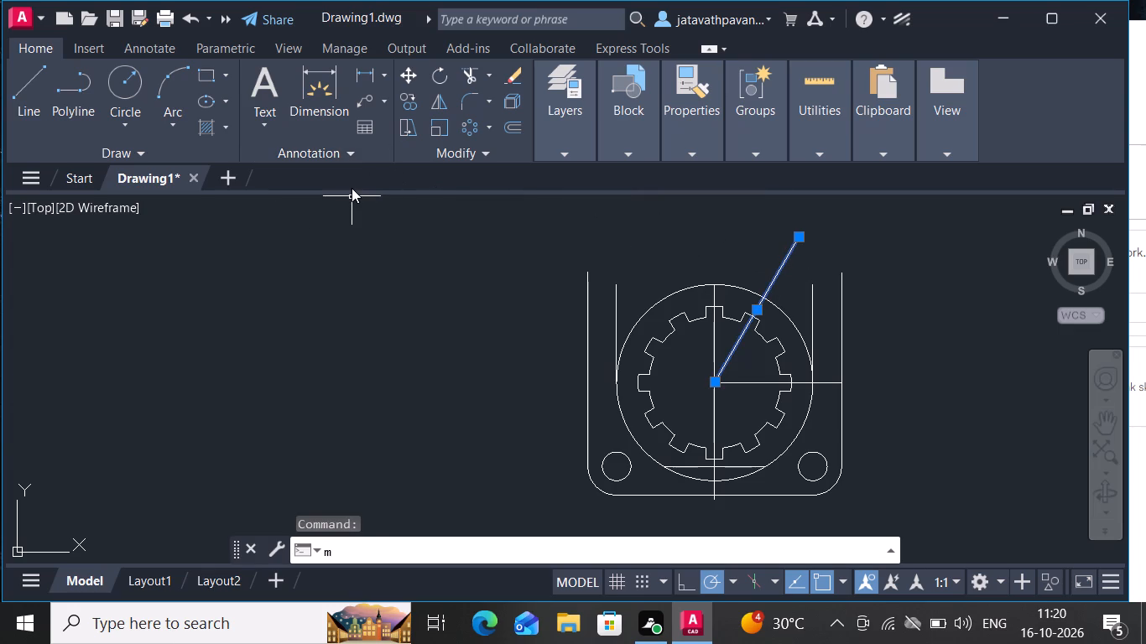
pyautogui.moveTo(352, 188); pyautogui.dragTo(435, 94)
pyautogui.click(435, 94)
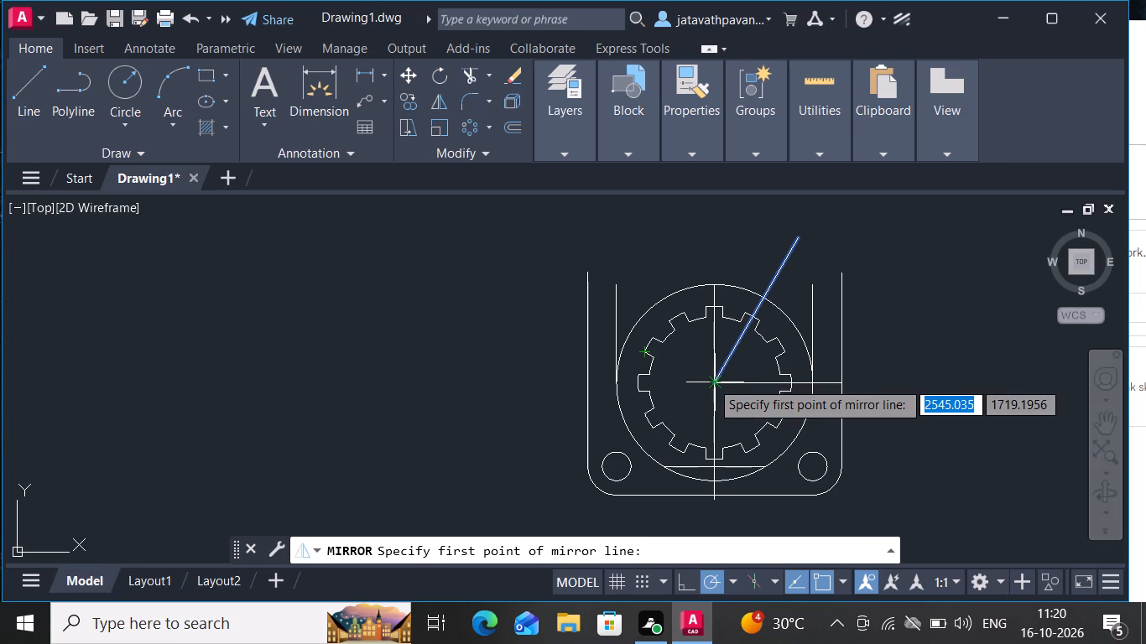
pyautogui.click(711, 381)
pyautogui.moveTo(711, 381); pyautogui.dragTo(713, 299)
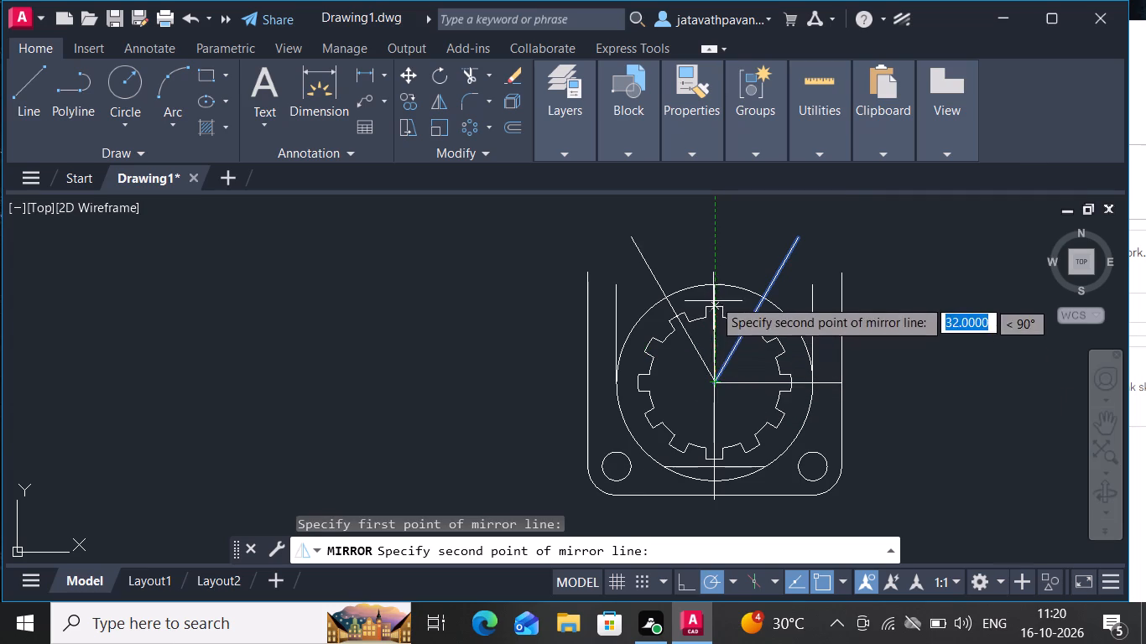
pyautogui.moveTo(713, 299); pyautogui.dragTo(707, 262)
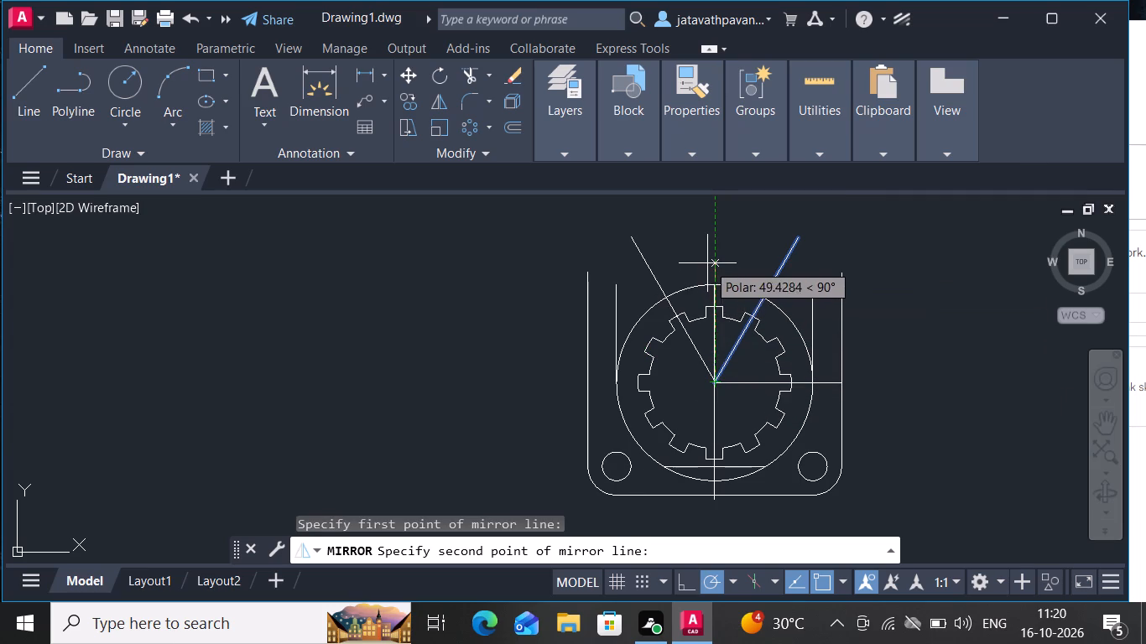
pyautogui.moveTo(707, 262); pyautogui.dragTo(707, 260)
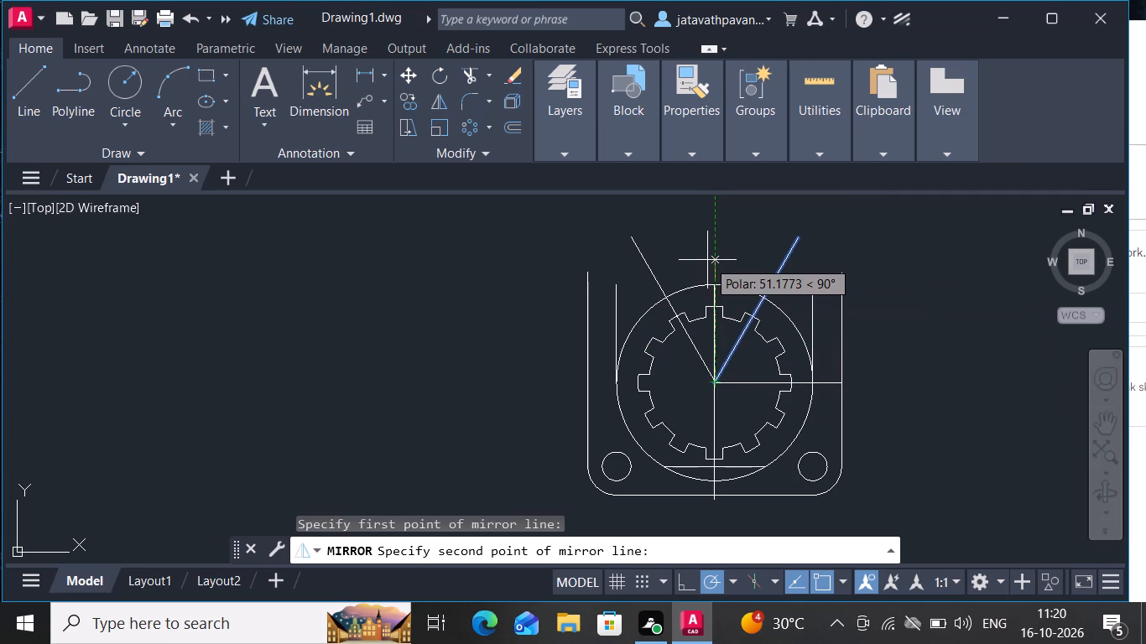
pyautogui.click(710, 222)
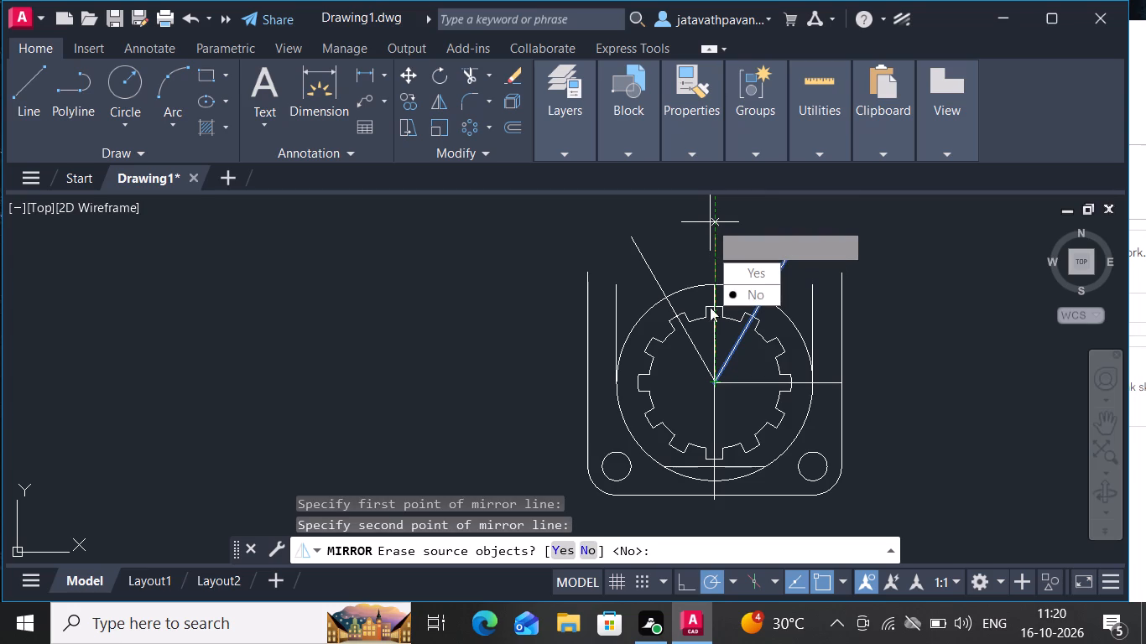
pyautogui.moveTo(768, 287); pyautogui.dragTo(710, 222)
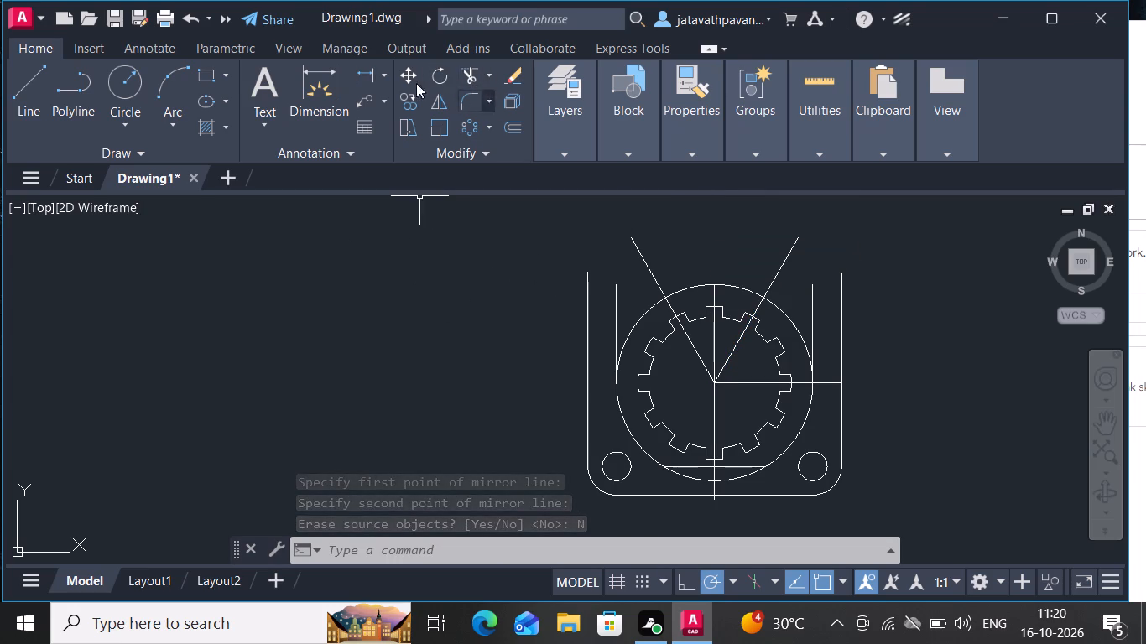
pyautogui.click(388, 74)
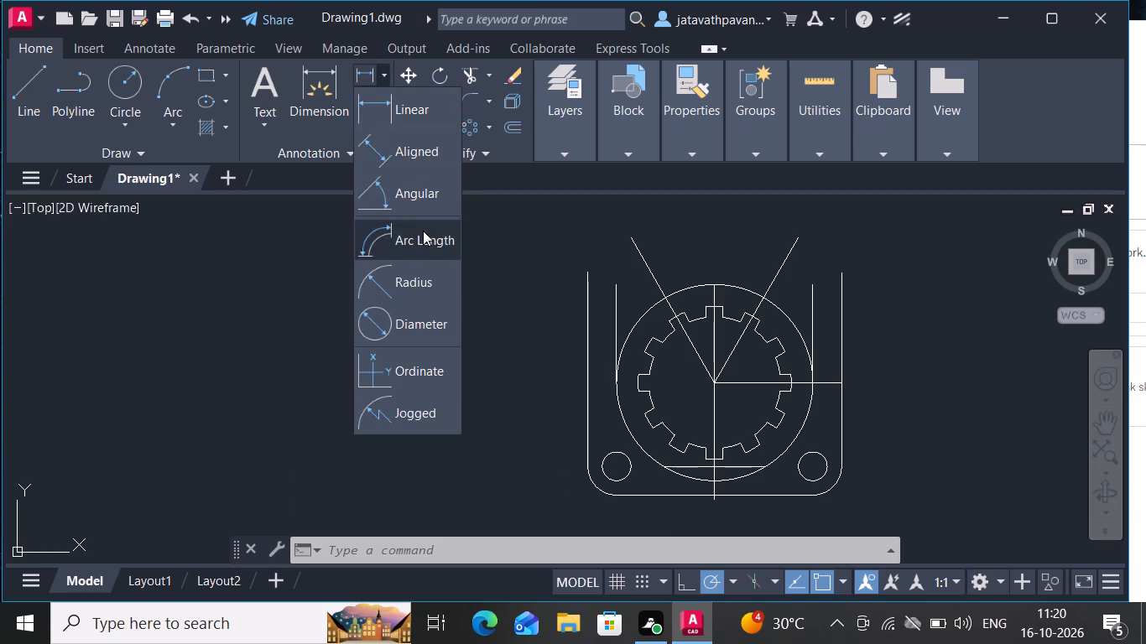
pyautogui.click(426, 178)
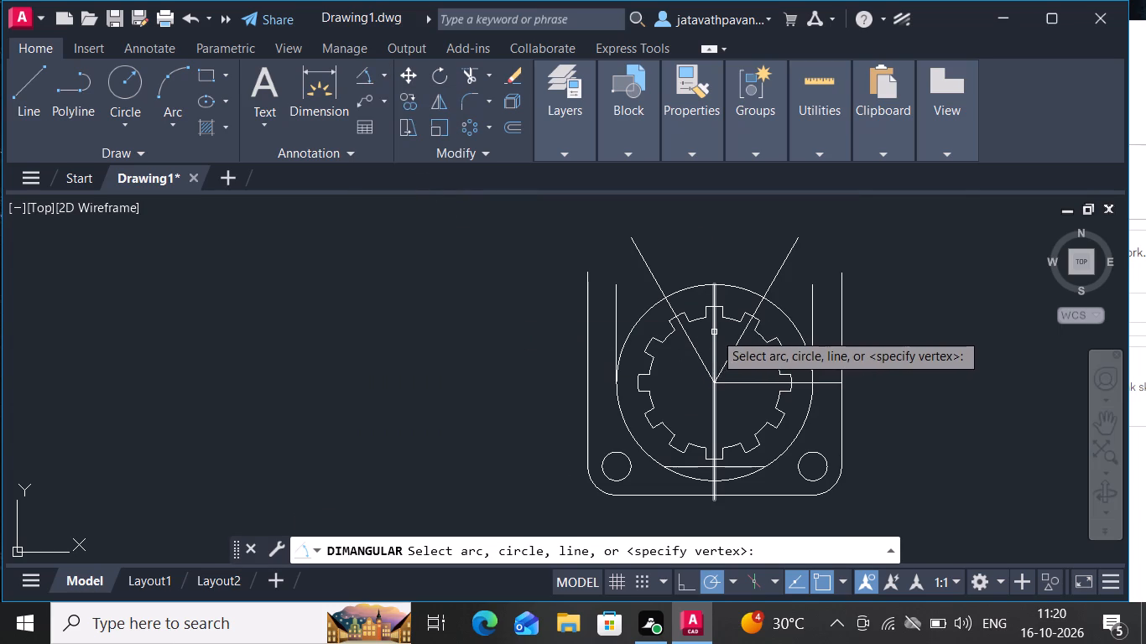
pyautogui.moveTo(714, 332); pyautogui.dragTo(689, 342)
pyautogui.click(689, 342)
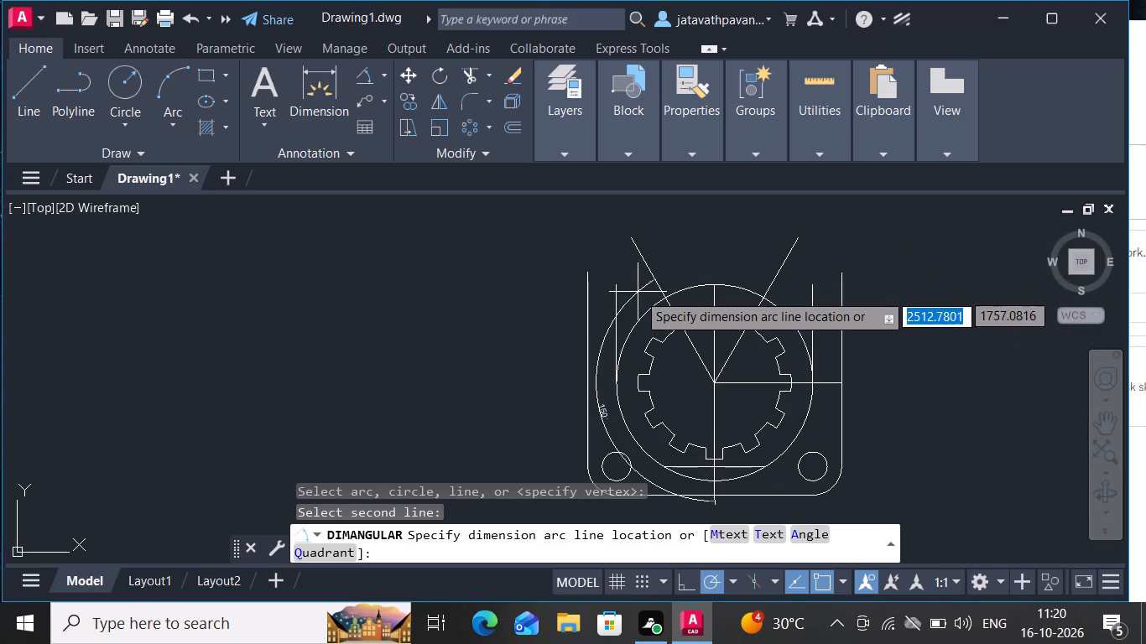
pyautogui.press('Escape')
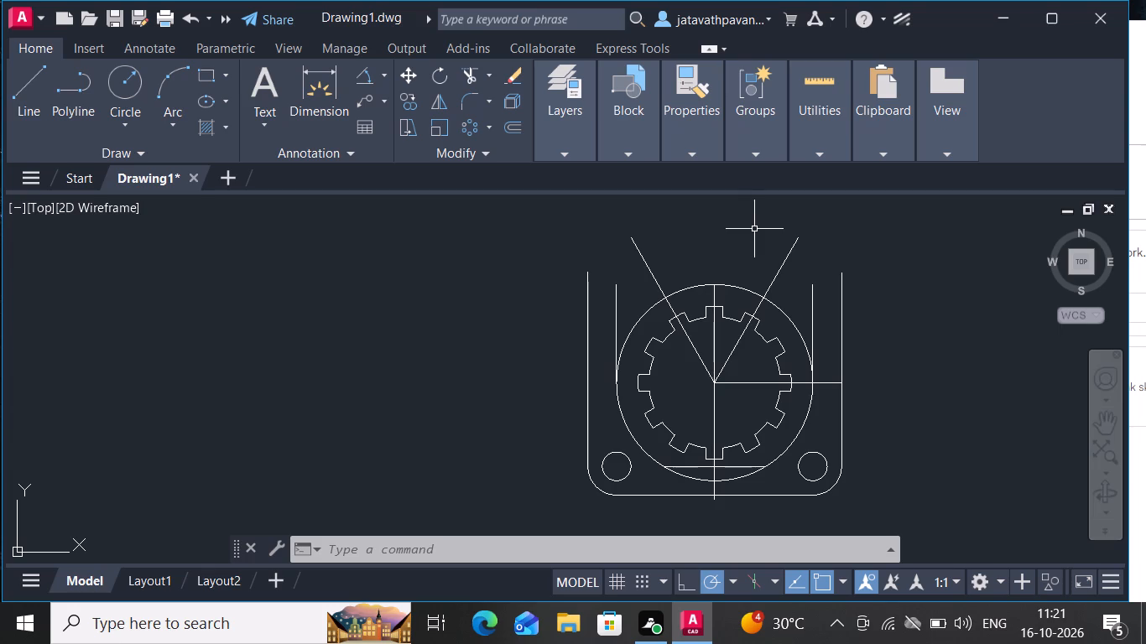
# Erase the two inner vertical lines tangent to the housing circle's sides.
pyautogui.click(614, 303)
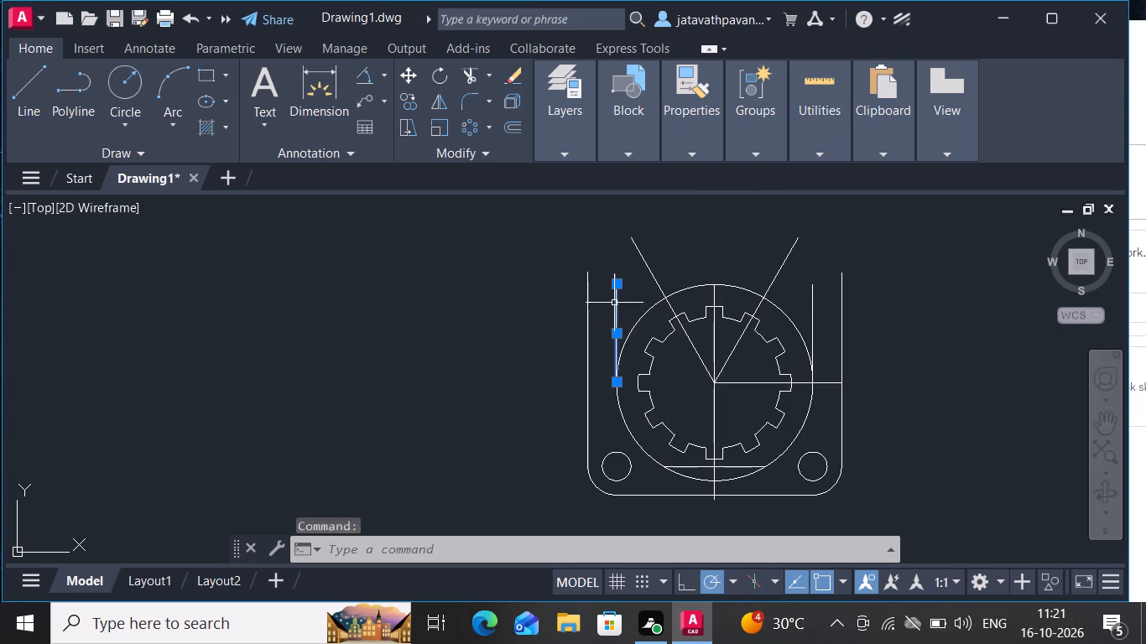
pyautogui.click(812, 305)
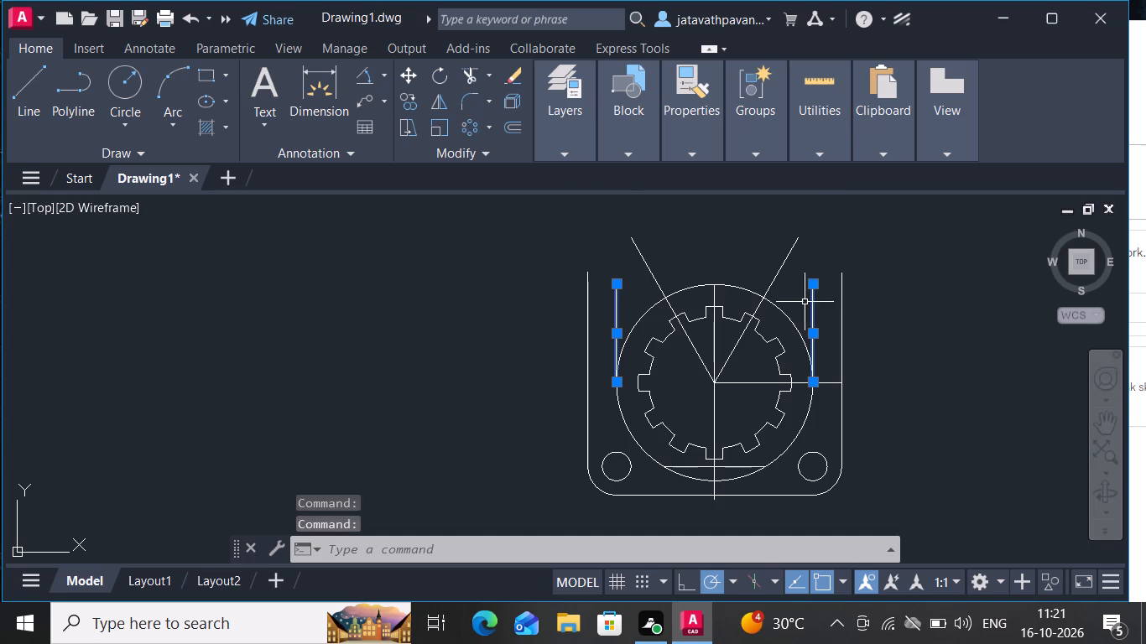
pyautogui.click(520, 69)
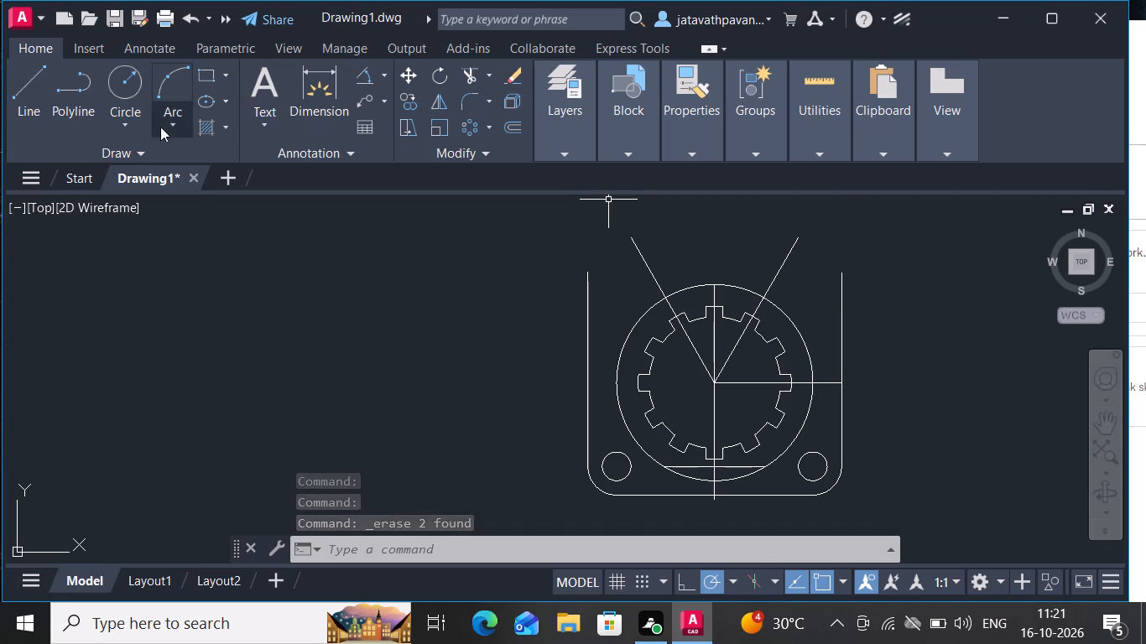
# Draw a circle of radius 77 centred on the housing circle's centre.
pyautogui.doubleClick(116, 80)
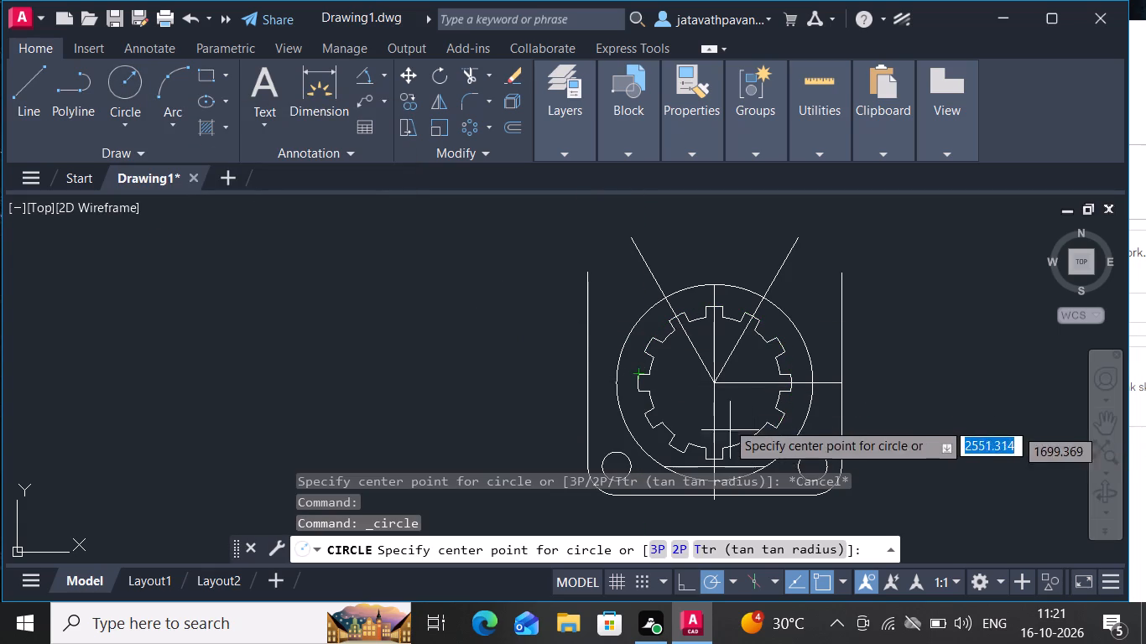
pyautogui.click(716, 382)
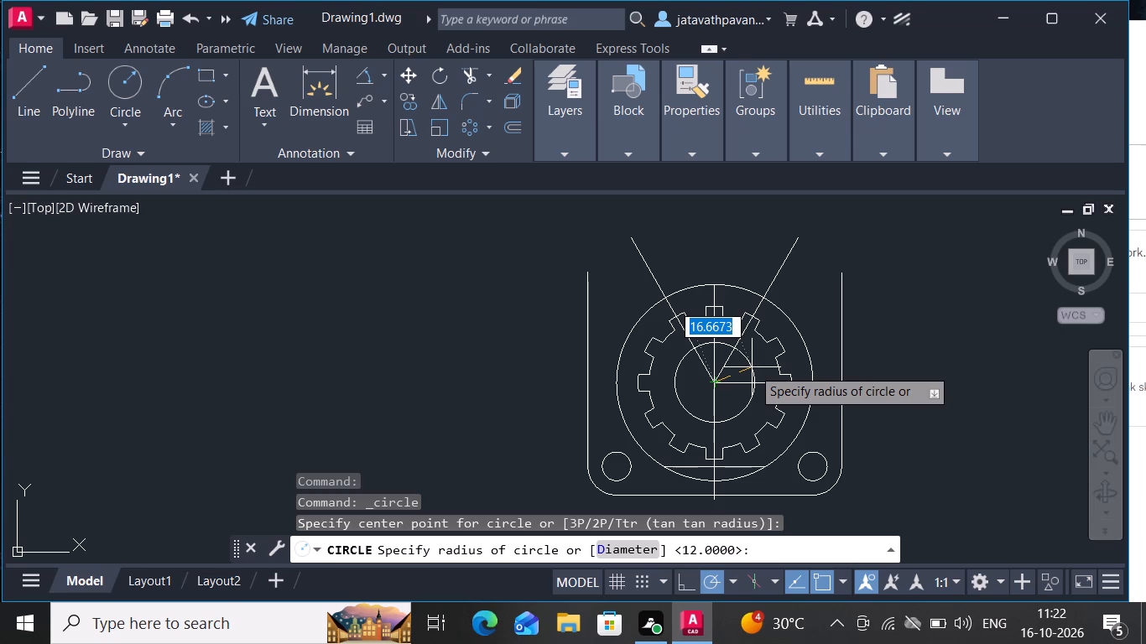
pyautogui.write('77')
pyautogui.press('Return')
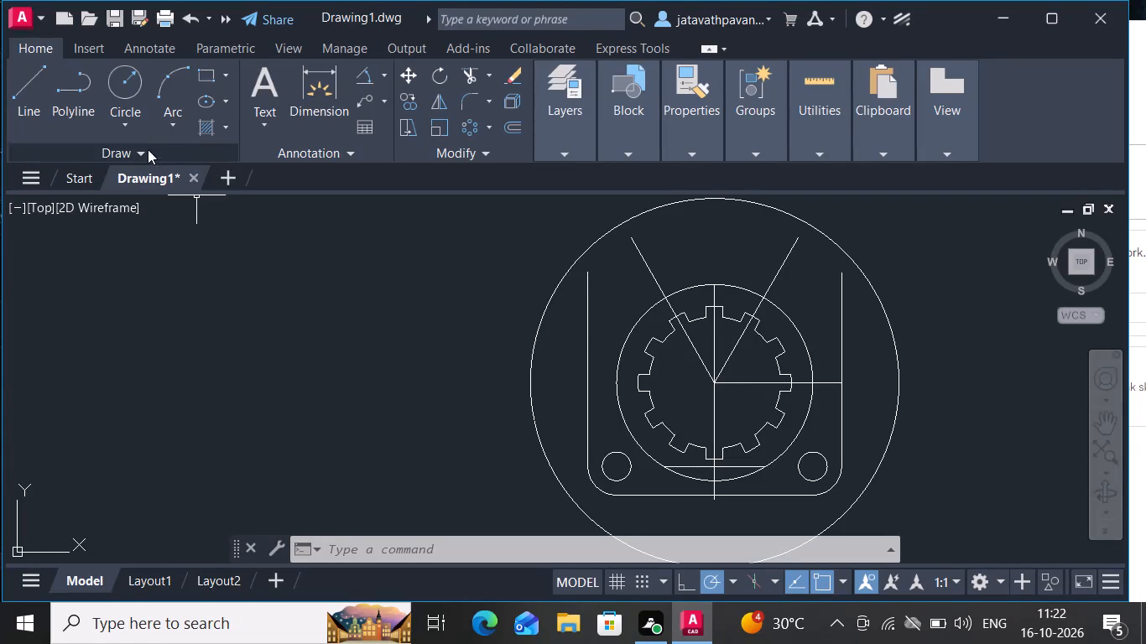
# Draw a second, larger concentric circle of radius 97 at the housing centre.
pyautogui.click(128, 89)
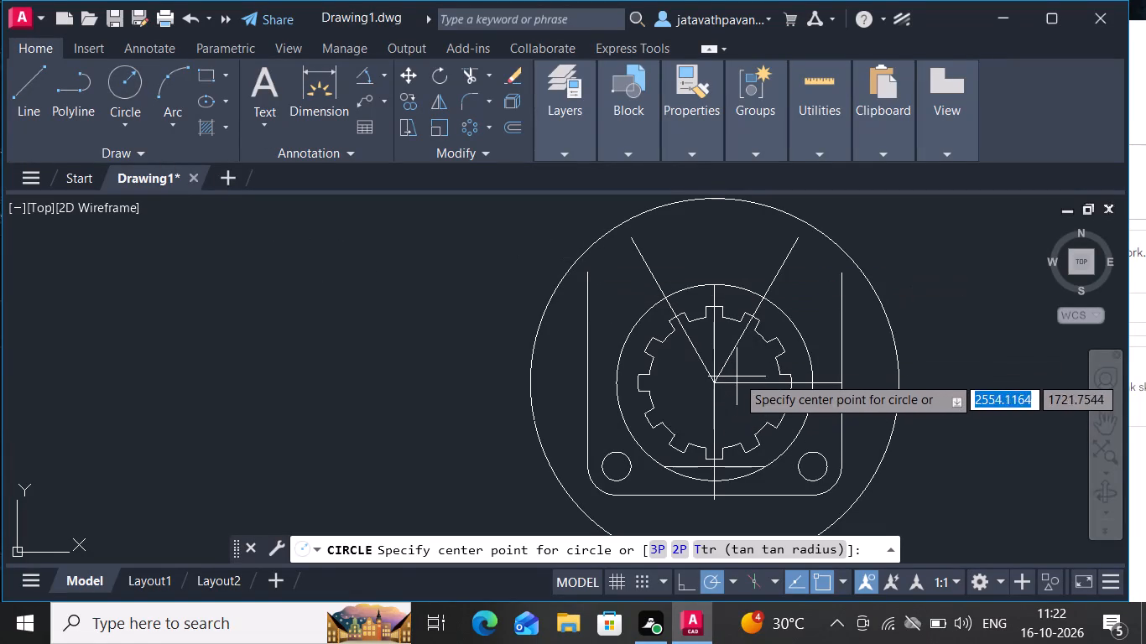
pyautogui.moveTo(717, 378); pyautogui.dragTo(809, 350)
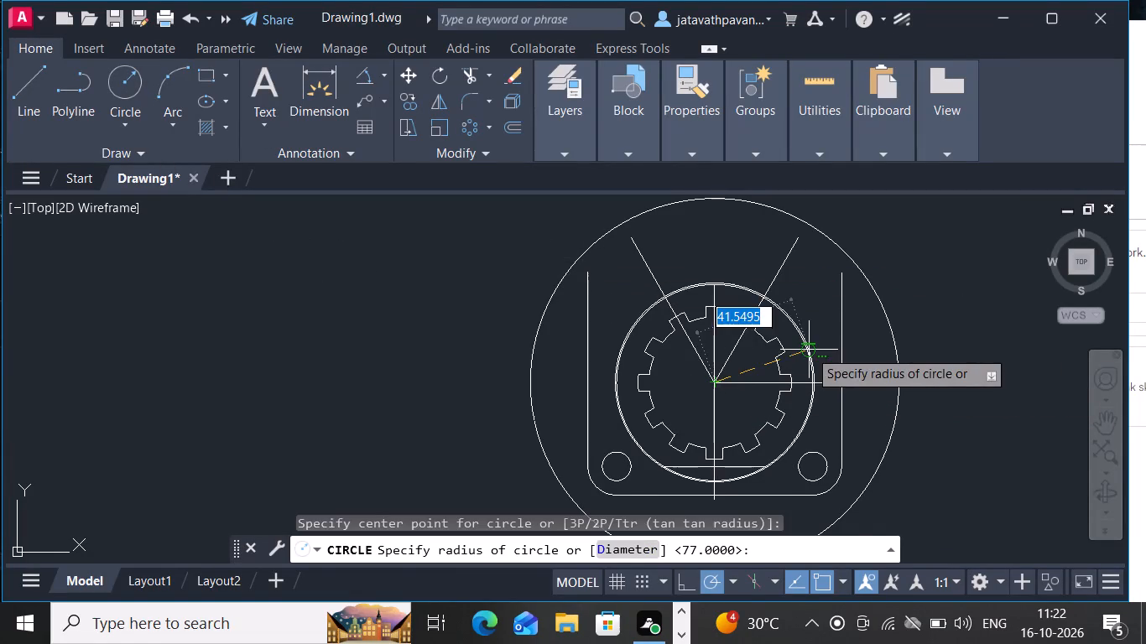
pyautogui.moveTo(809, 350); pyautogui.dragTo(841, 340)
pyautogui.press('7')
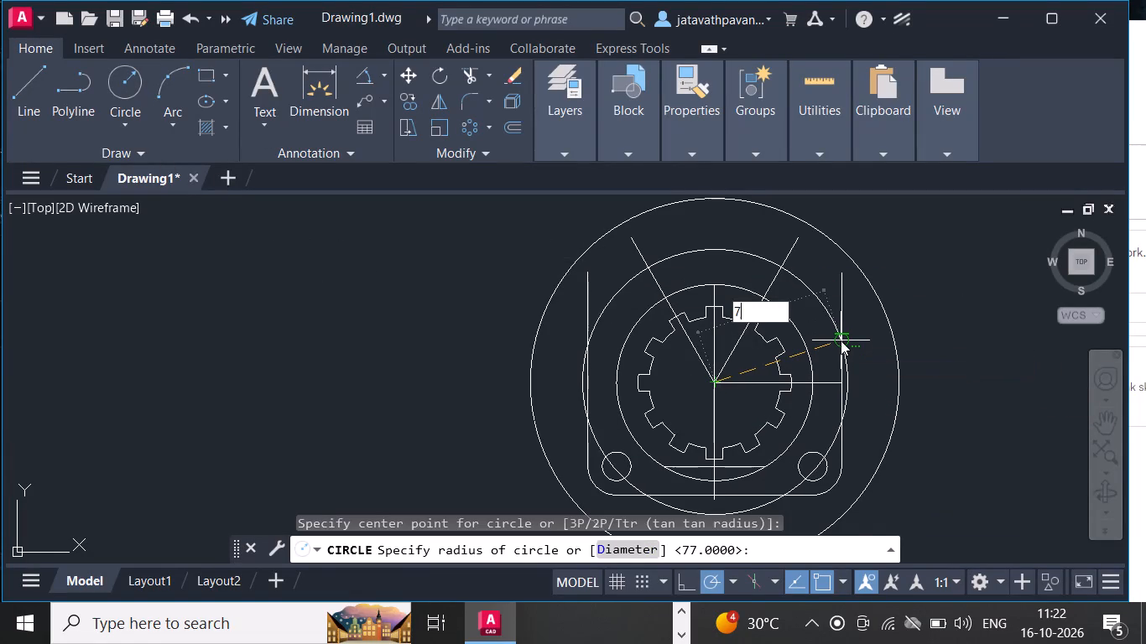
pyautogui.press('BackSpace')
pyautogui.write('97')
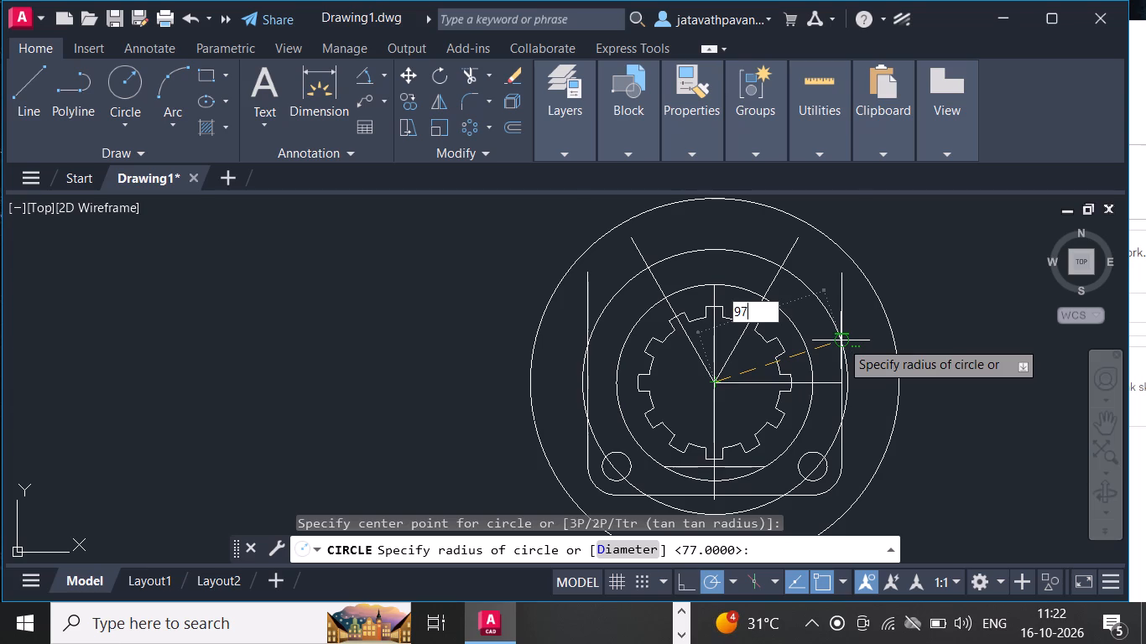
pyautogui.press('Return')
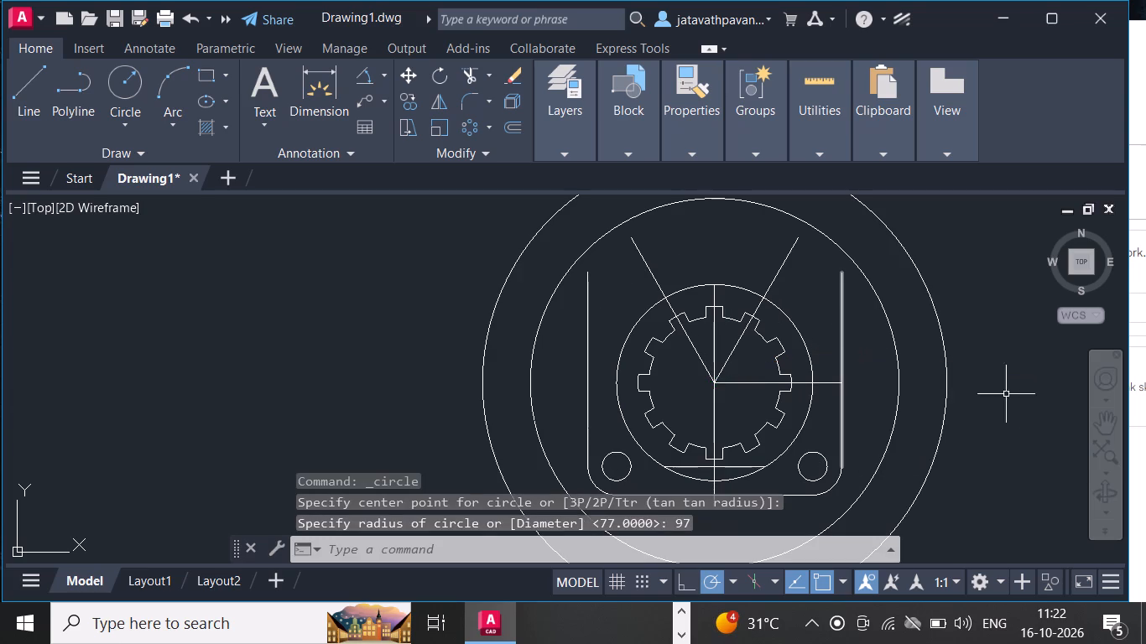
# Extend the upper ends of both angled lines past the radius-77 circle to the outermost radius-97 circle.
pyautogui.click(1113, 451)
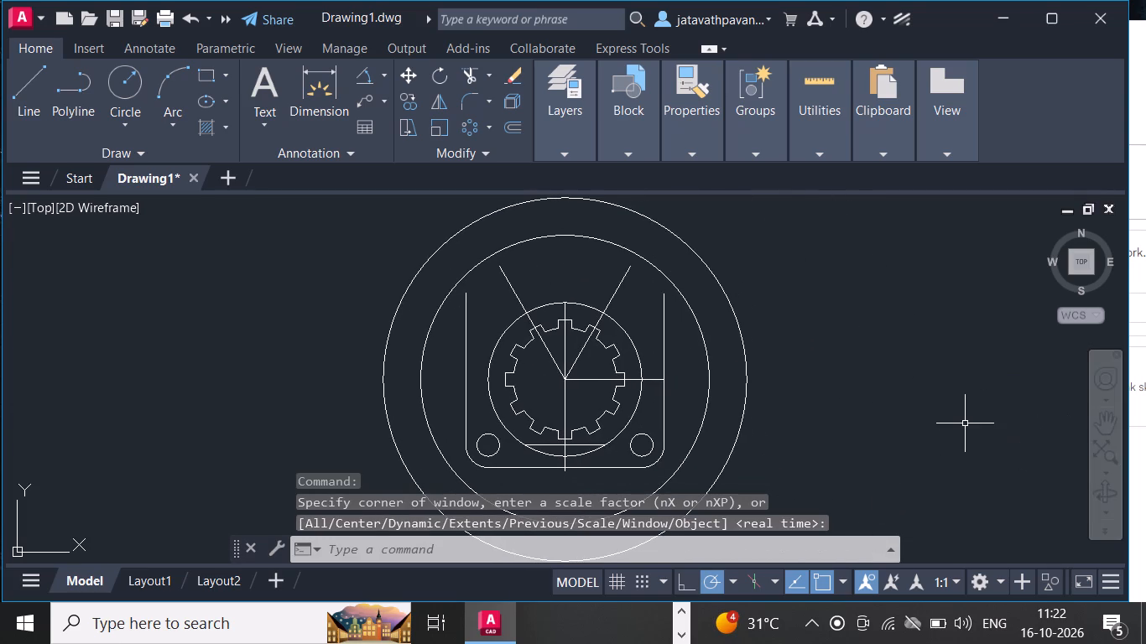
pyautogui.keyDown('ctrl'); pyautogui.scroll(-1, 963, 423); pyautogui.keyUp('ctrl')
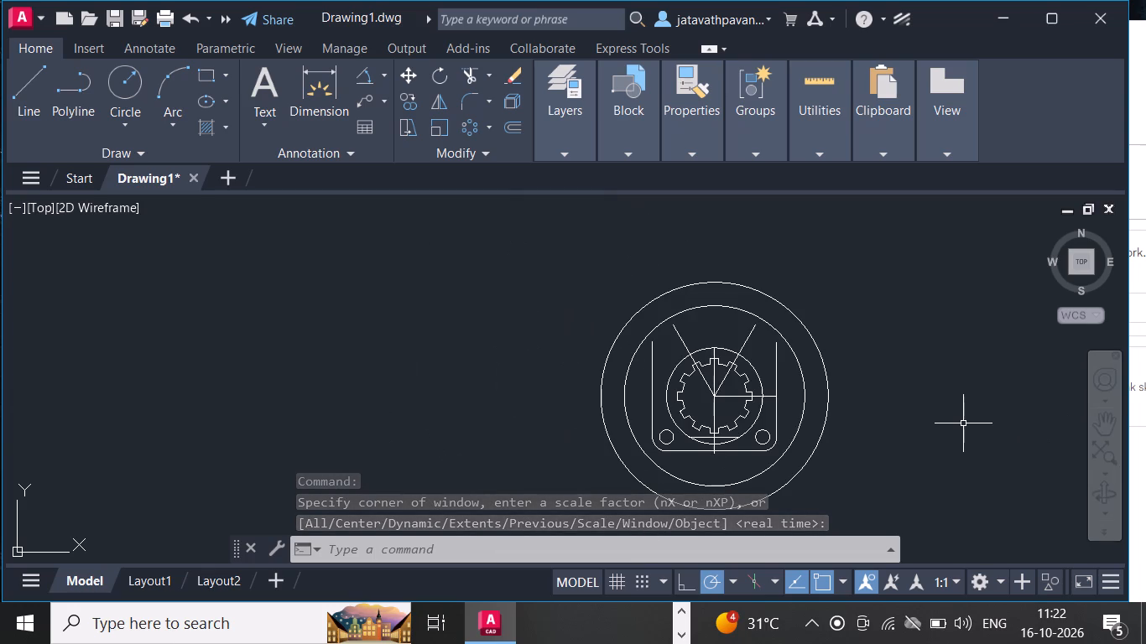
pyautogui.click(1104, 429)
pyautogui.moveTo(1104, 429); pyautogui.dragTo(905, 347)
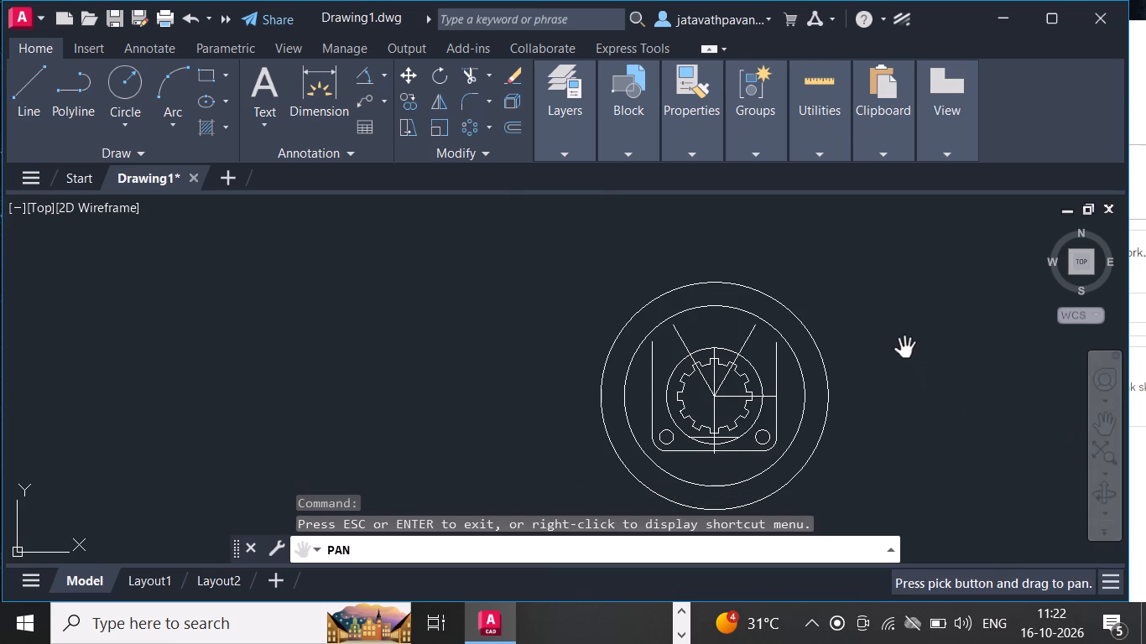
pyautogui.moveTo(905, 347); pyautogui.dragTo(758, 309)
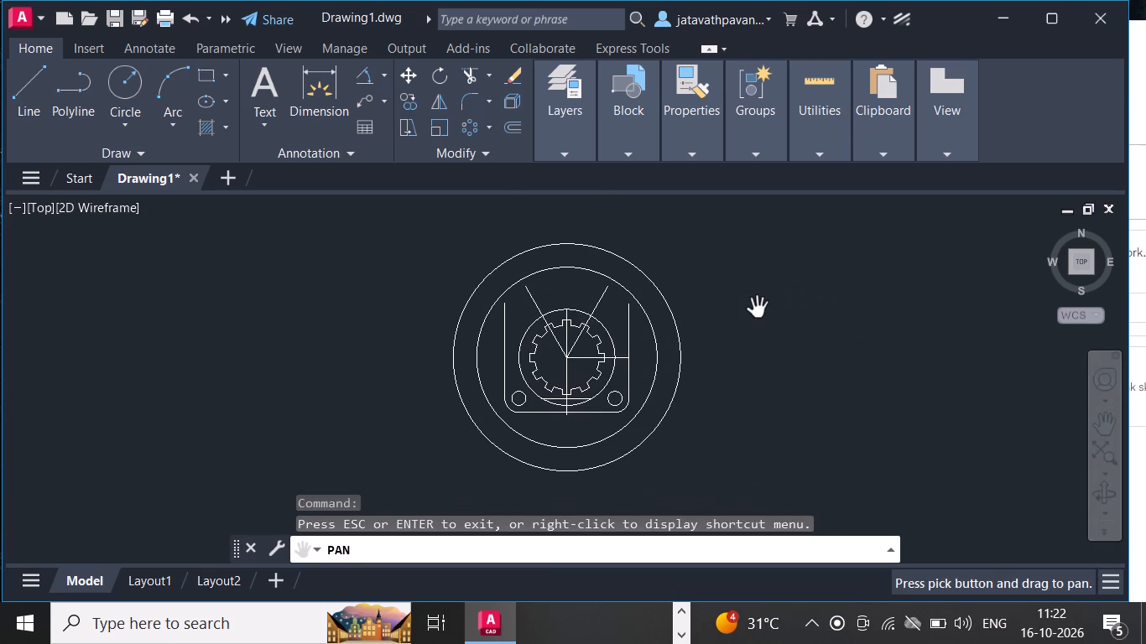
pyautogui.press('Escape')
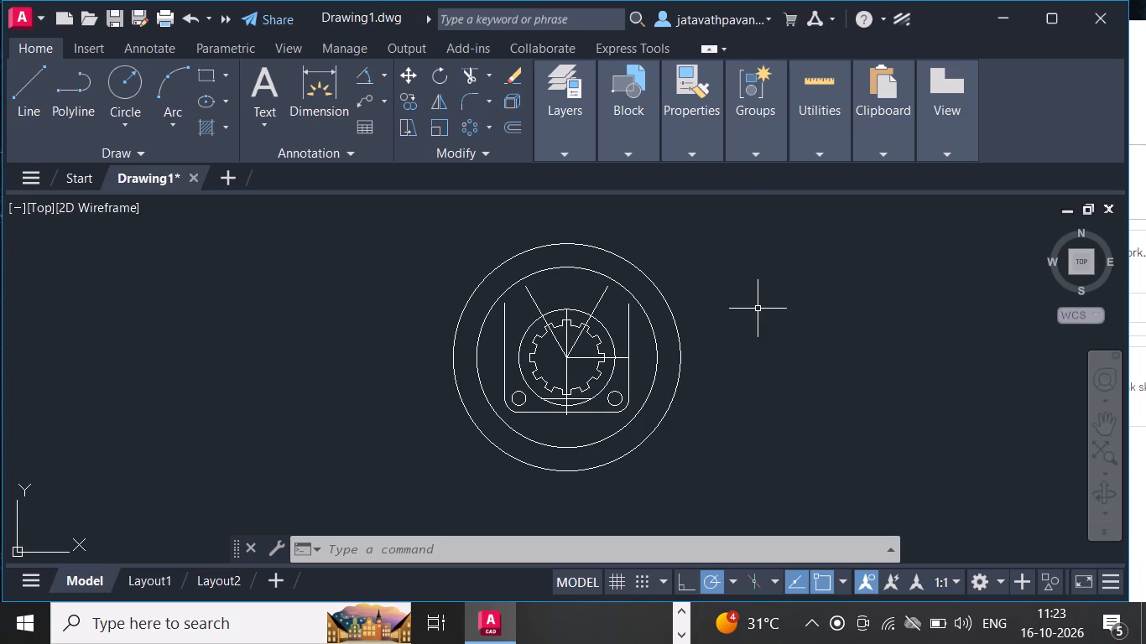
pyautogui.click(758, 309)
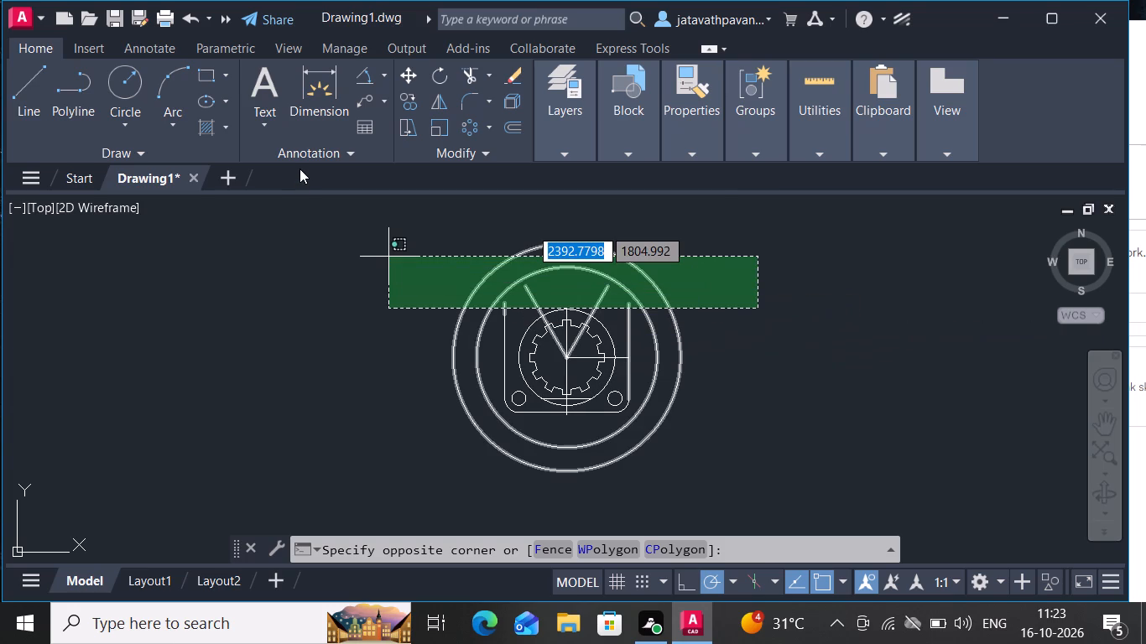
pyautogui.press('Escape')
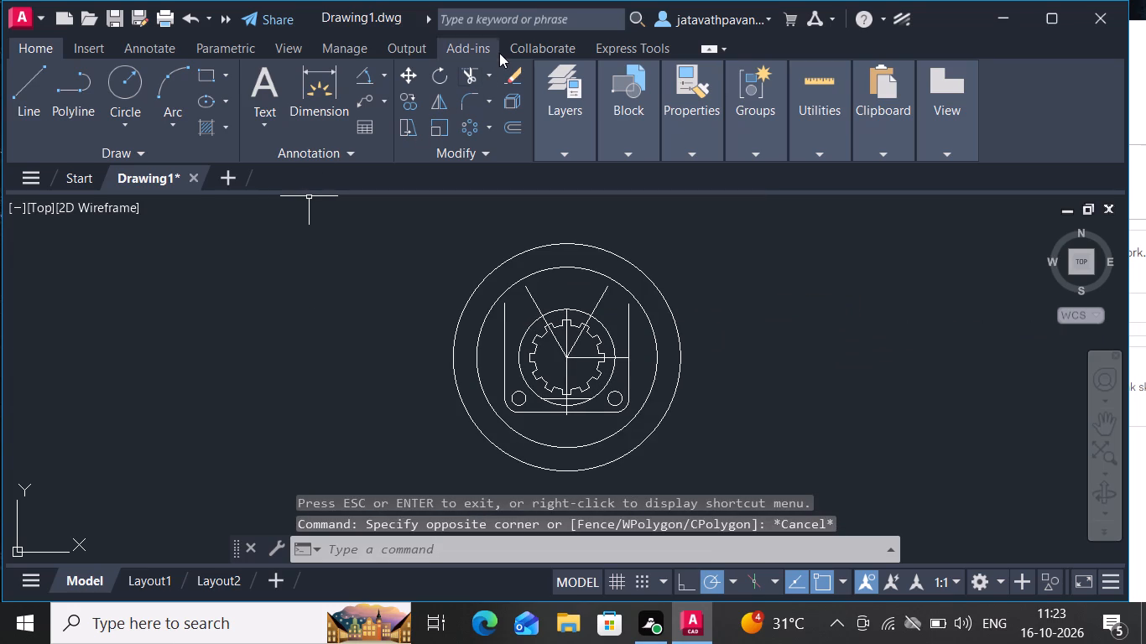
pyautogui.click(489, 74)
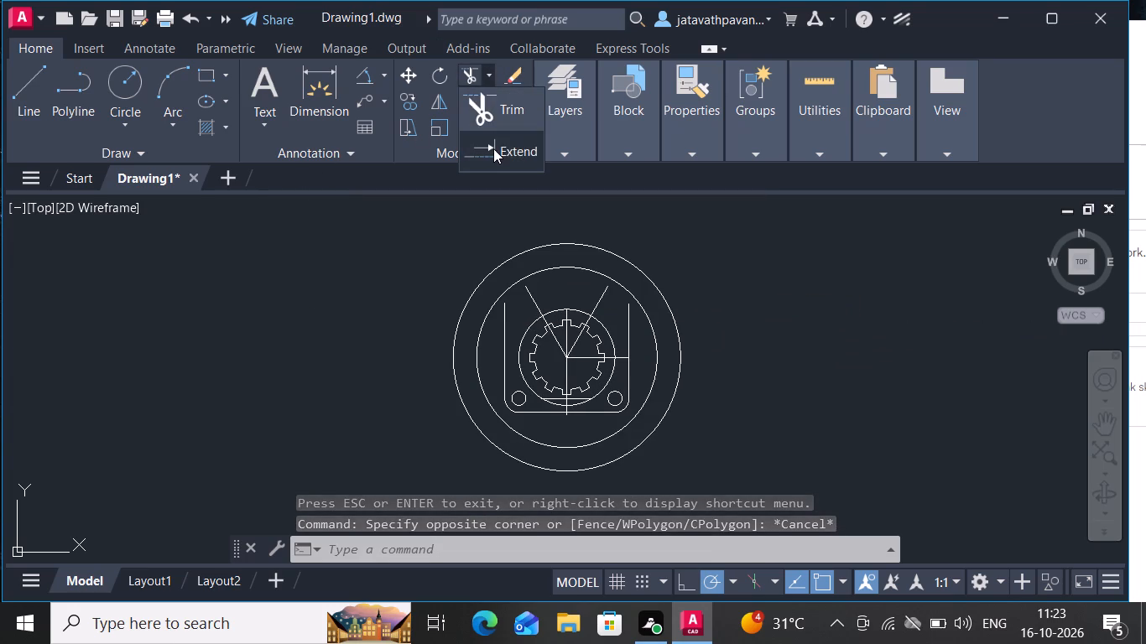
pyautogui.click(493, 148)
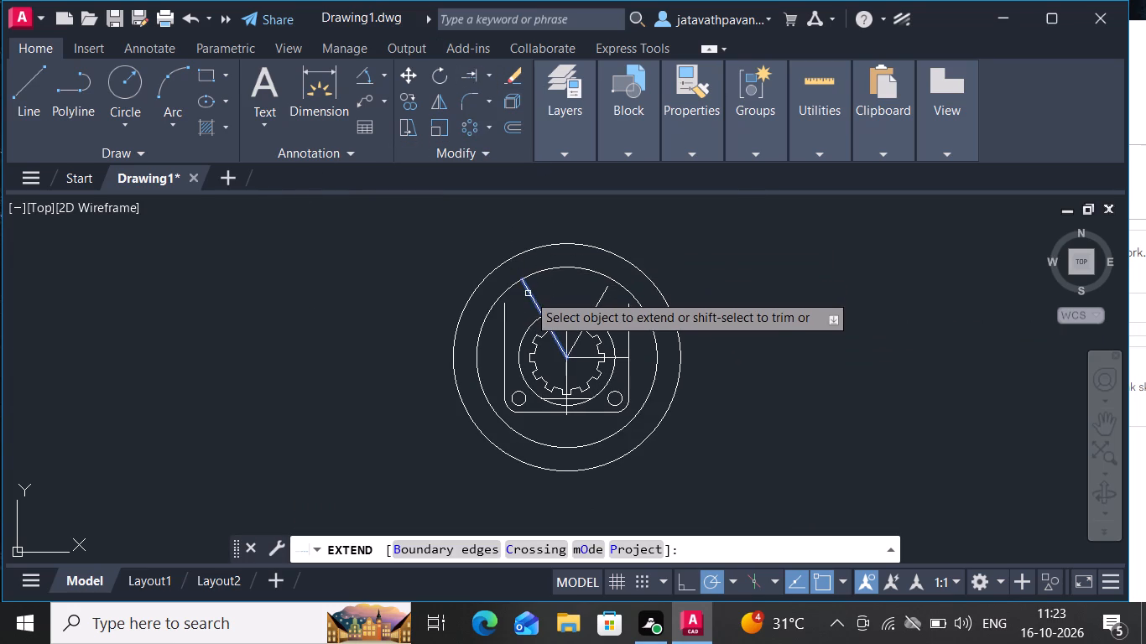
pyautogui.click(528, 293)
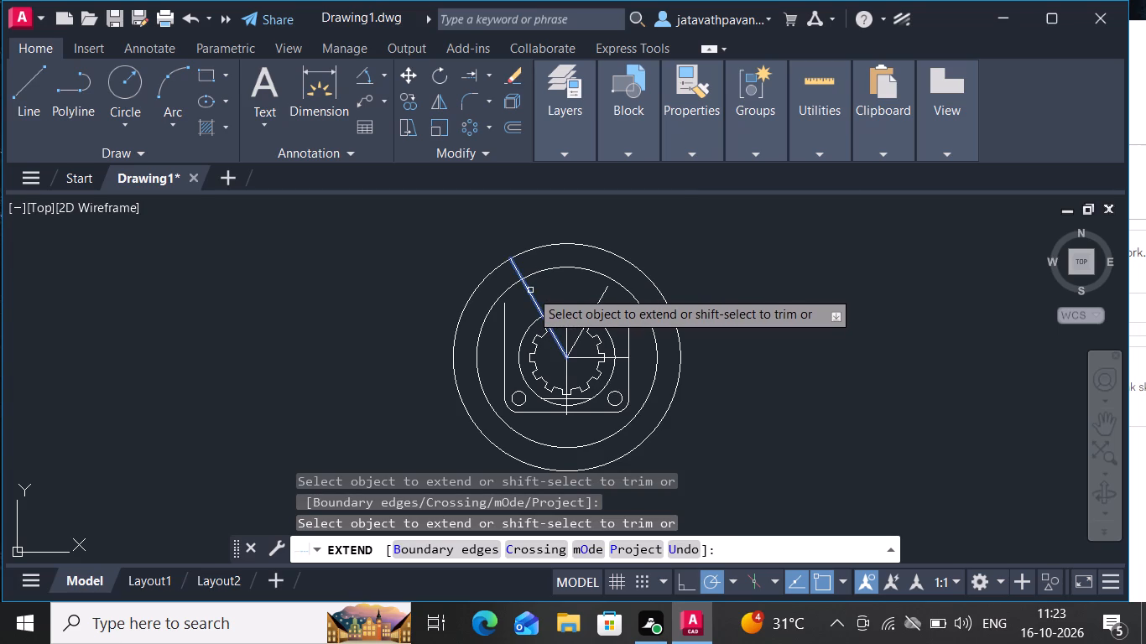
pyautogui.moveTo(530, 290); pyautogui.dragTo(597, 299)
pyautogui.click(597, 299)
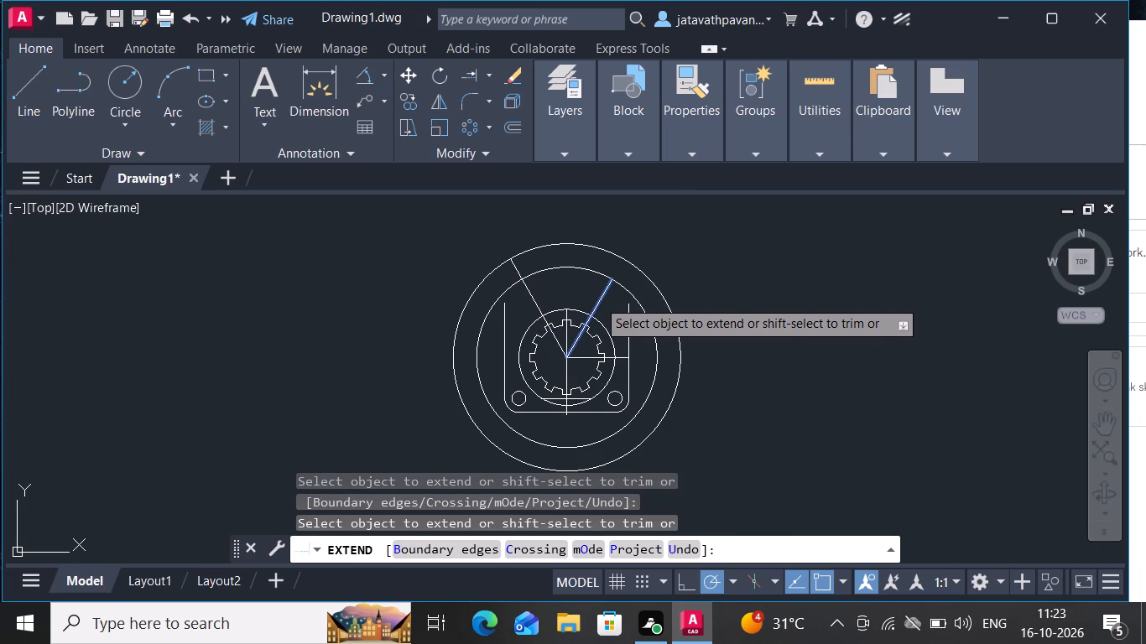
pyautogui.click(607, 294)
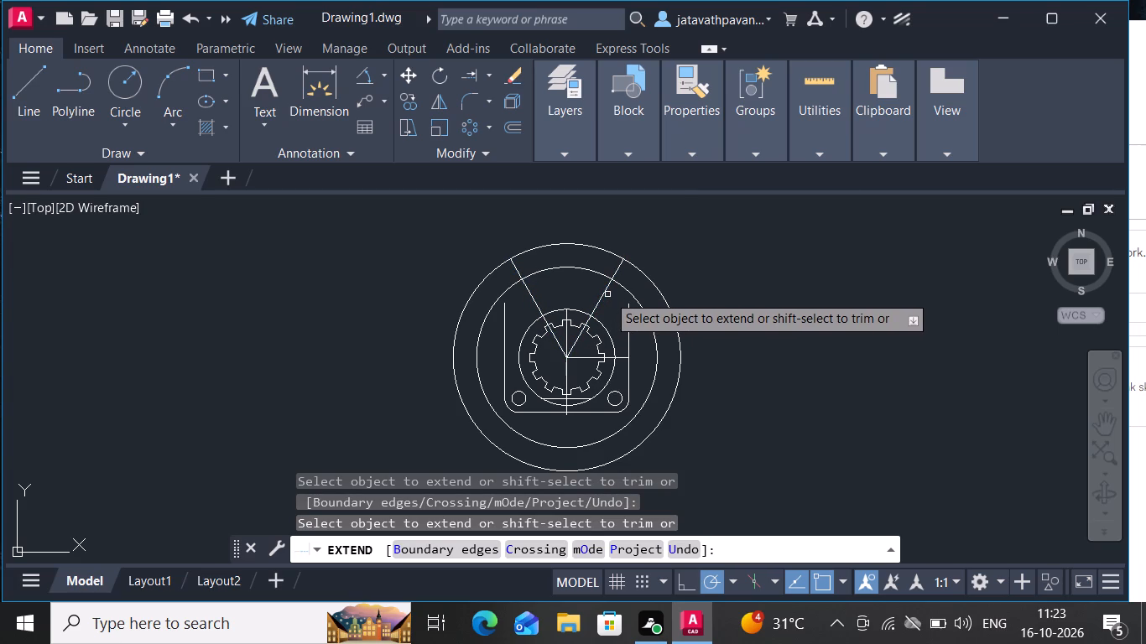
pyautogui.press('Escape')
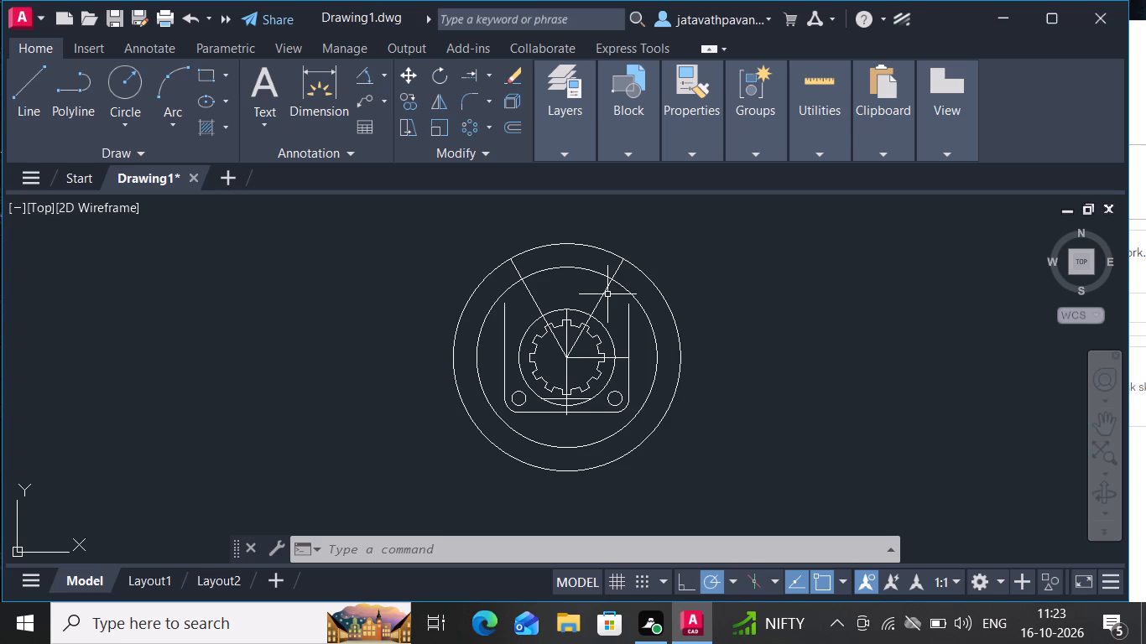
# Draw a circle of diameter 12 centred where the left angled line crosses the radius-77 circle.
pyautogui.click(122, 115)
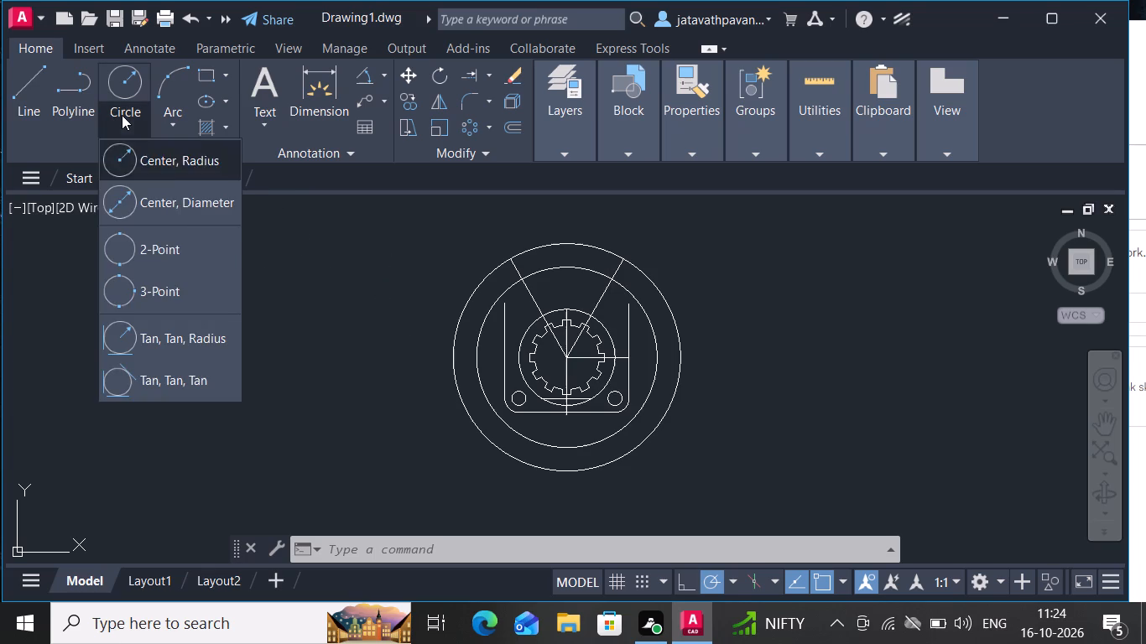
pyautogui.click(194, 196)
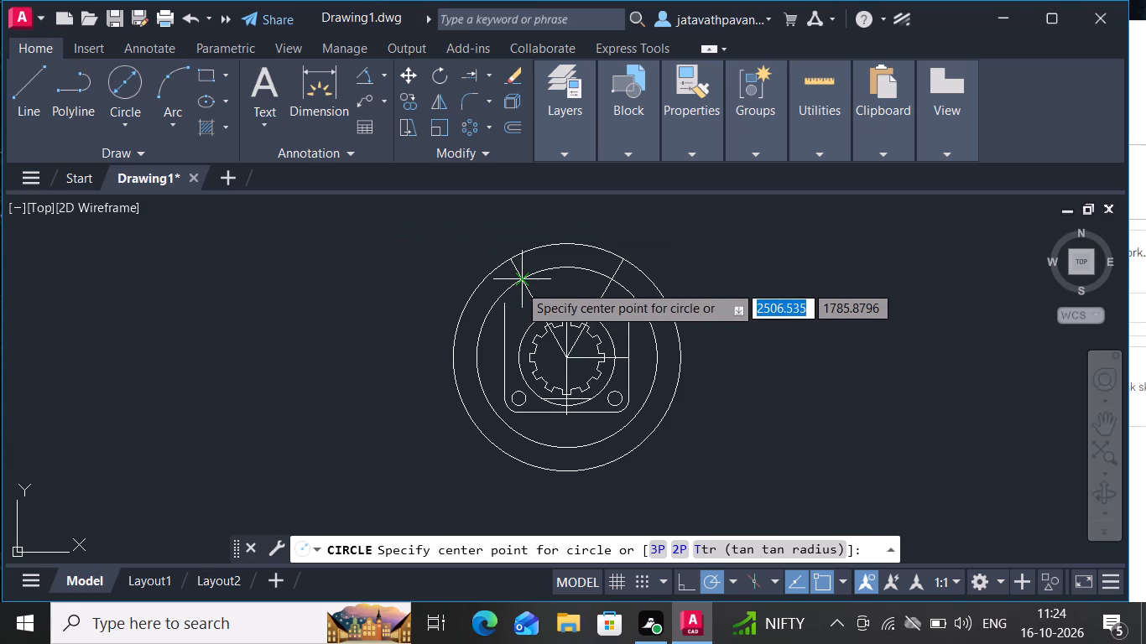
pyautogui.moveTo(523, 282); pyautogui.dragTo(538, 280)
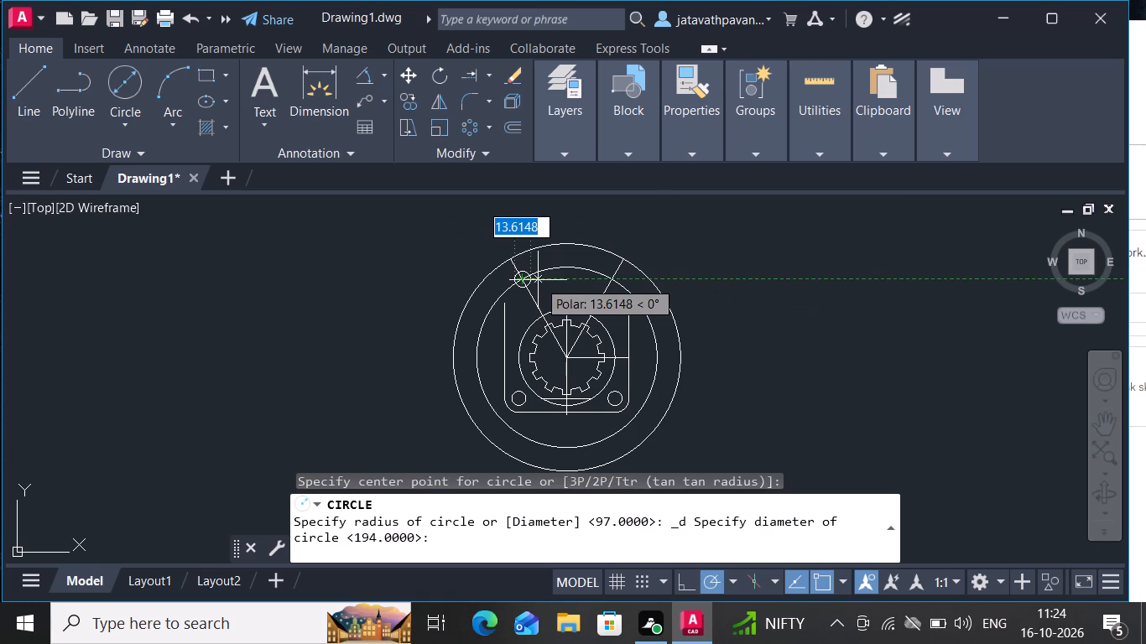
pyautogui.write('12')
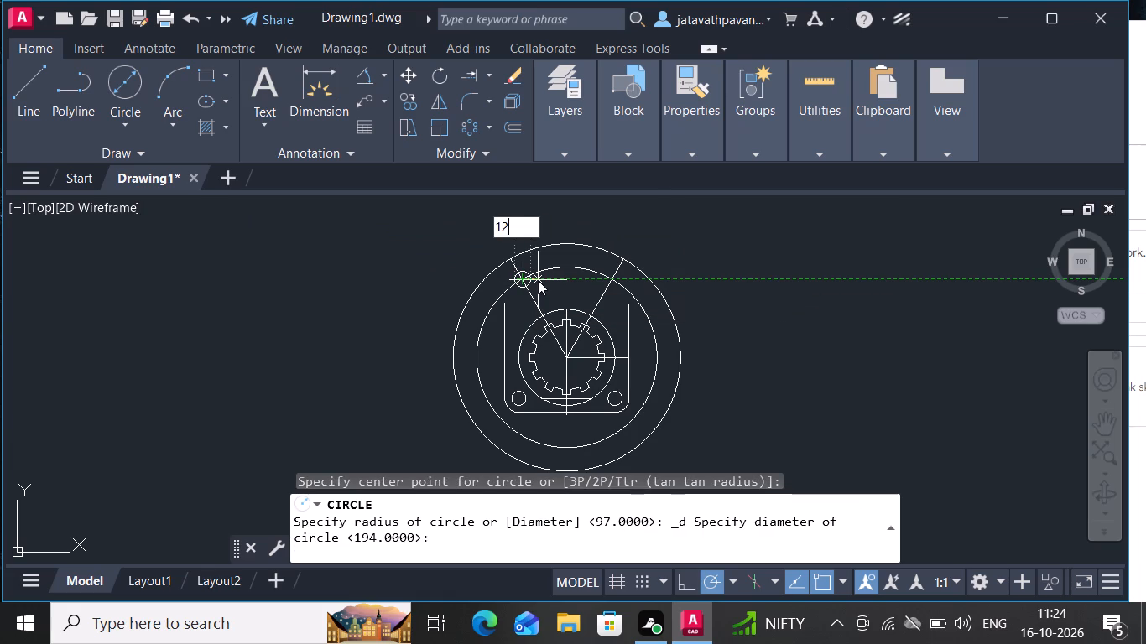
pyautogui.press('Return')
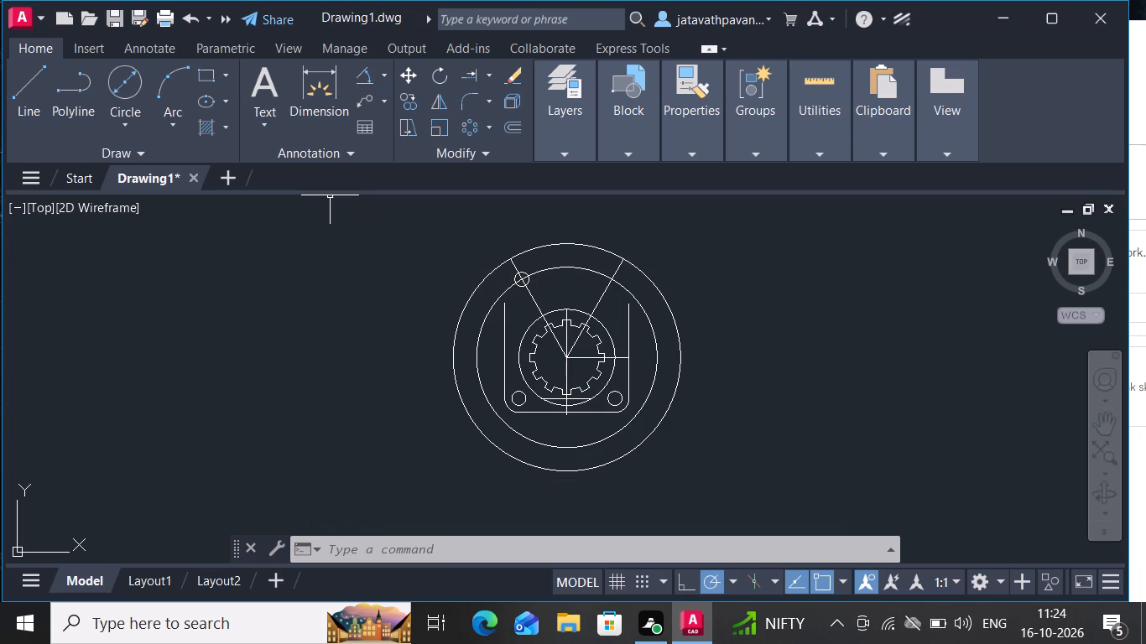
# Draw a circle of diameter 12 centred on the left angled line's end on the radius-97 circle.
pyautogui.moveTo(117, 92); pyautogui.dragTo(512, 200)
pyautogui.click(120, 80)
pyautogui.moveTo(120, 80); pyautogui.dragTo(478, 137)
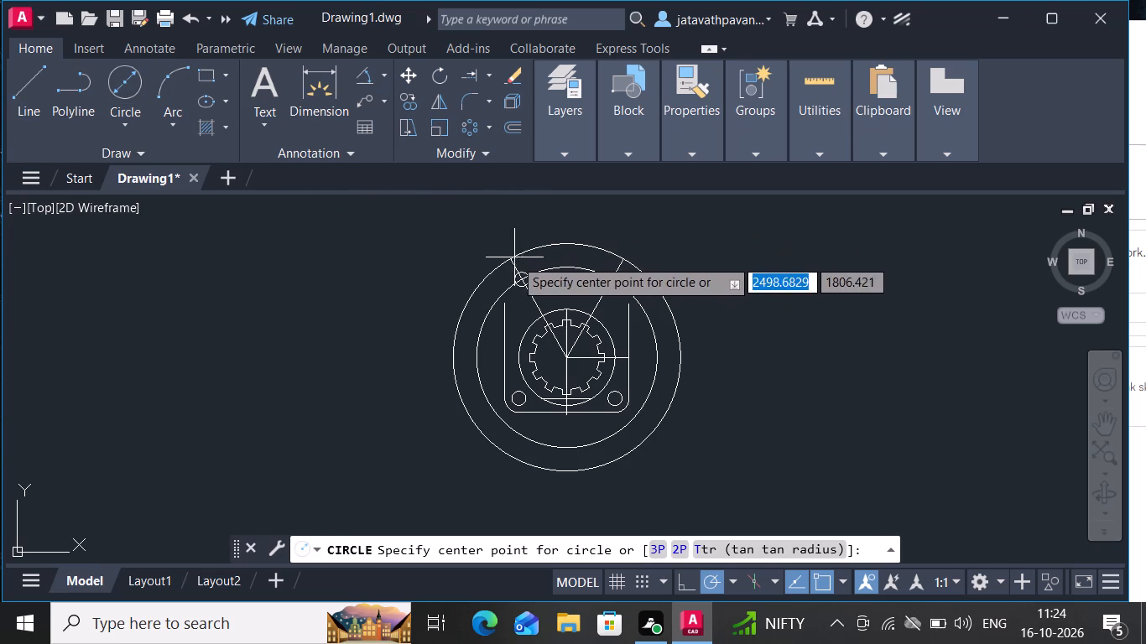
pyautogui.moveTo(513, 261); pyautogui.dragTo(526, 250)
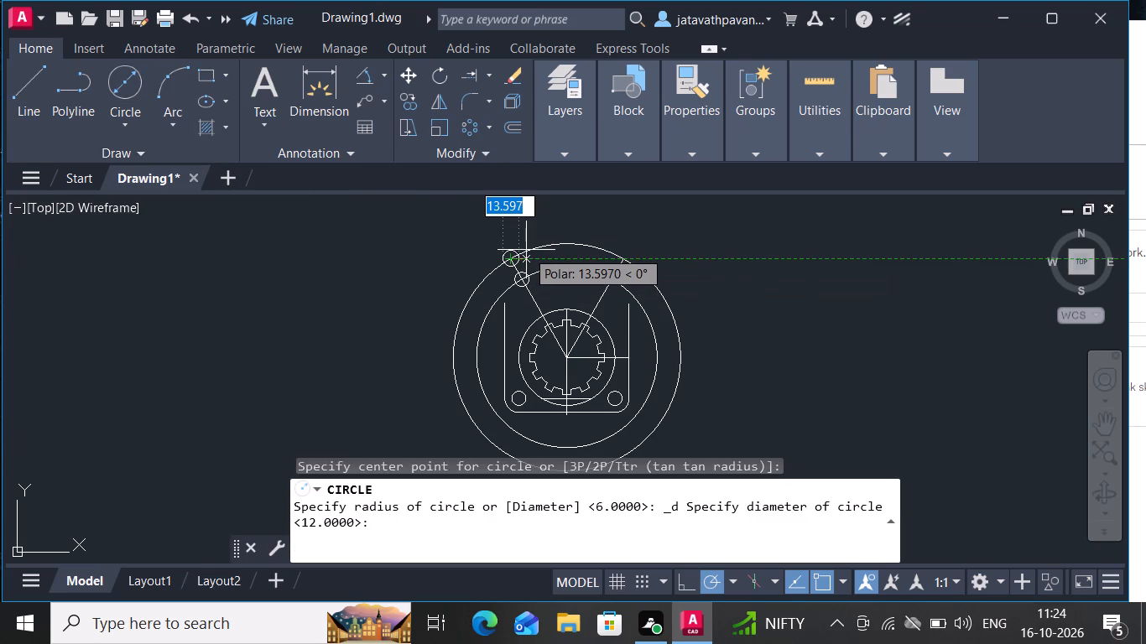
pyautogui.write('12')
pyautogui.press('Return')
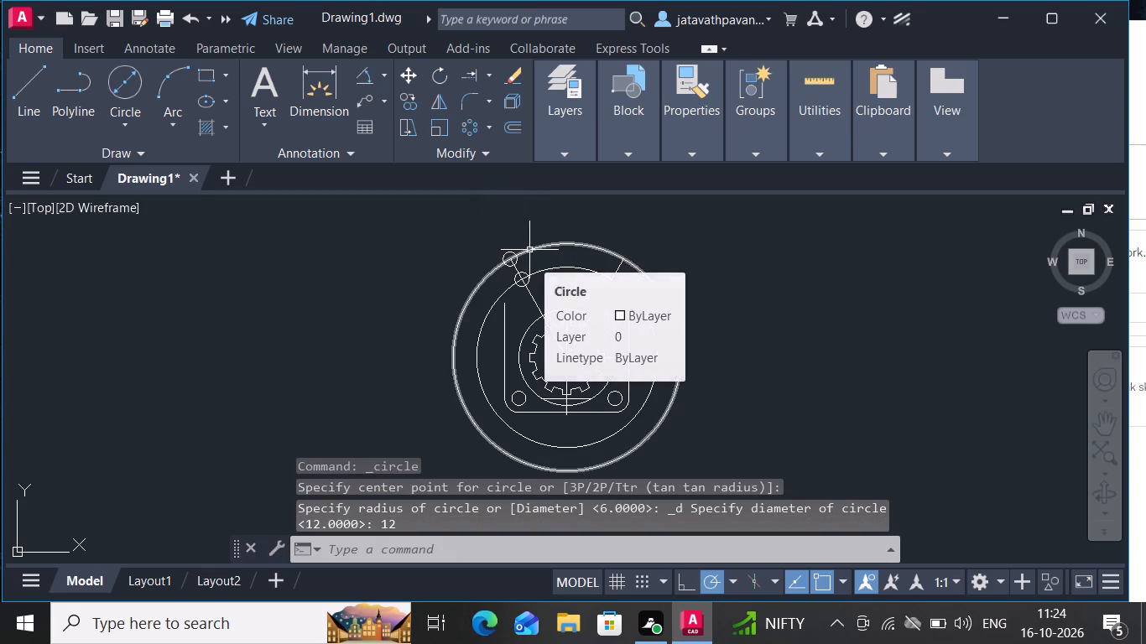
# Draw a circle of diameter 12 centred where the right angled line crosses the radius-77 circle.
pyautogui.click(124, 92)
pyautogui.moveTo(124, 92); pyautogui.dragTo(248, 134)
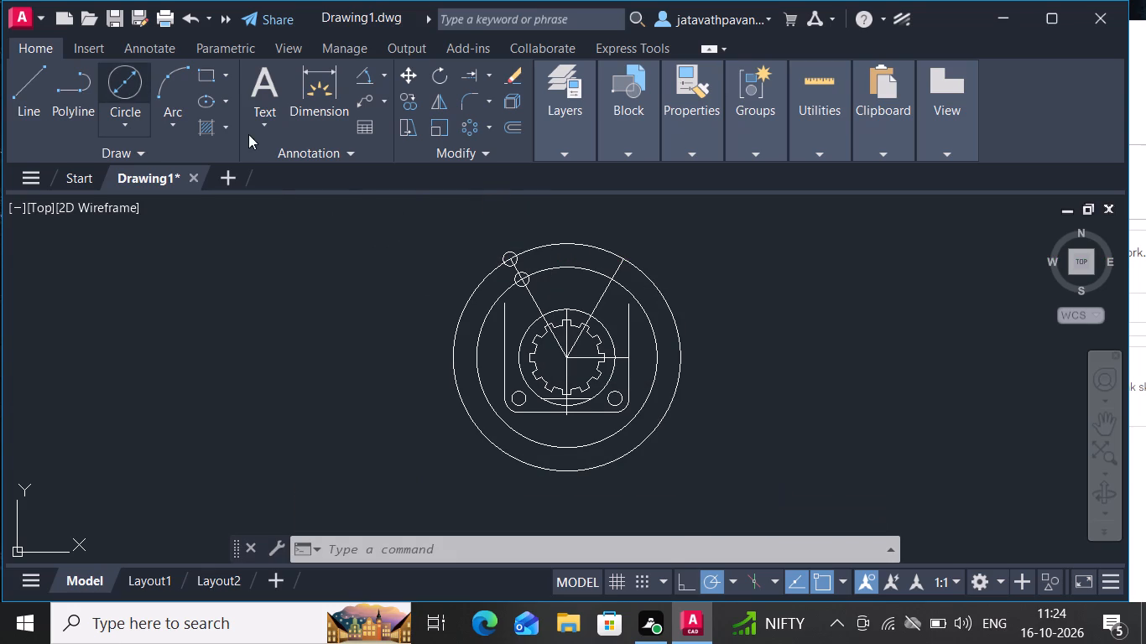
pyautogui.moveTo(248, 134); pyautogui.dragTo(597, 240)
pyautogui.click(610, 282)
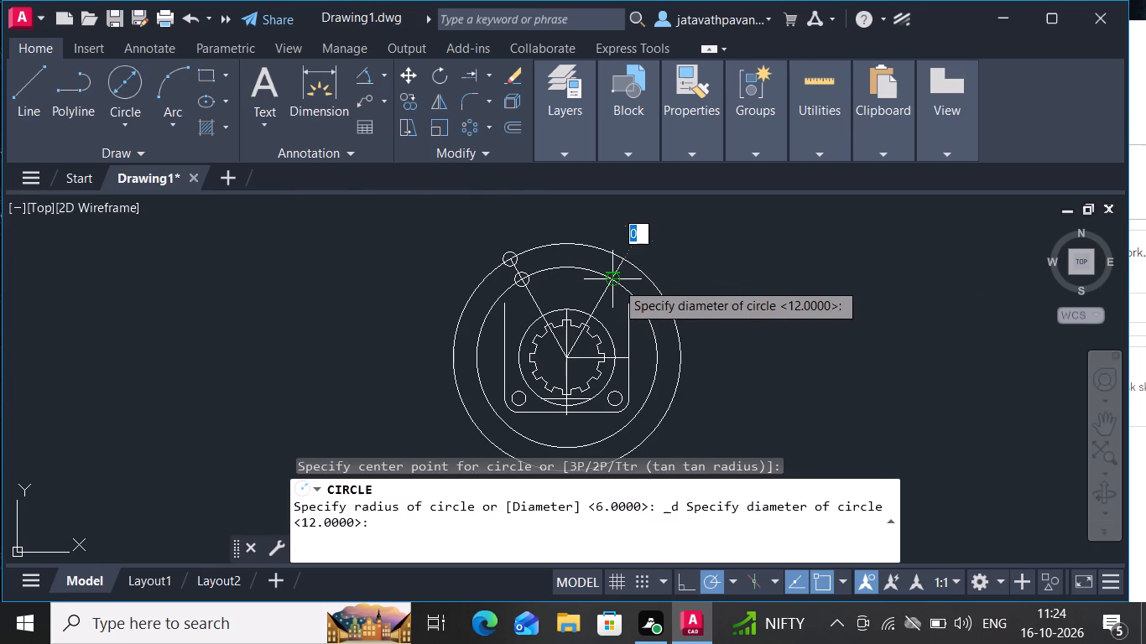
pyautogui.write('12')
pyautogui.press('Return')
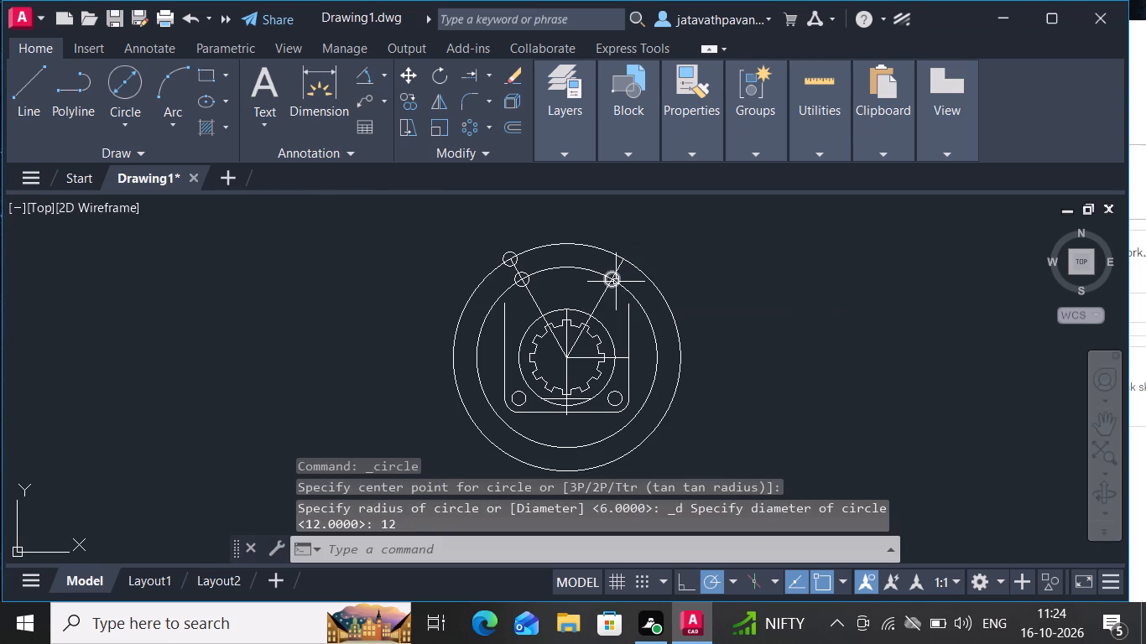
# Draw a circle of diameter 12 centred on the right angled line's end on the radius-97 circle.
pyautogui.click(146, 80)
pyautogui.moveTo(146, 80); pyautogui.dragTo(576, 109)
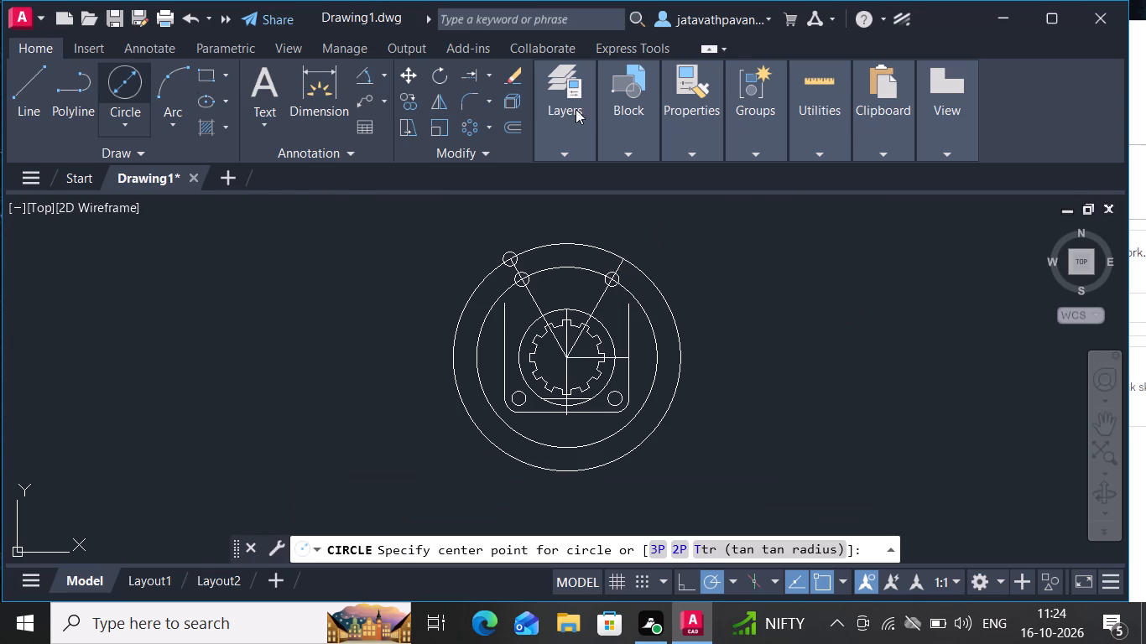
pyautogui.moveTo(576, 109); pyautogui.dragTo(634, 148)
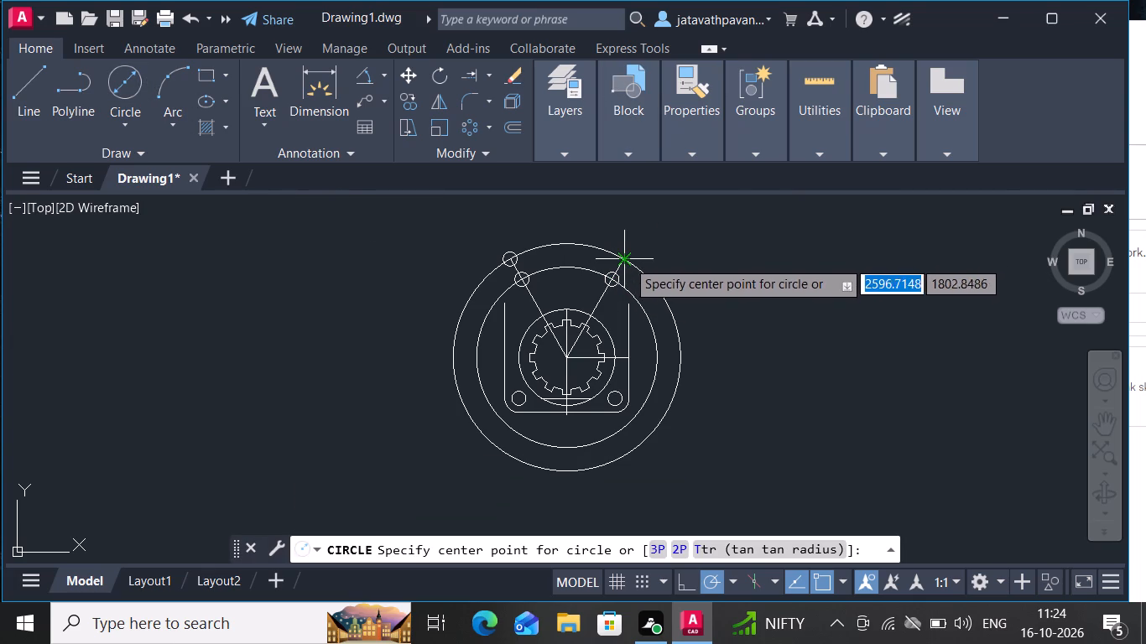
pyautogui.moveTo(626, 259); pyautogui.dragTo(637, 255)
pyautogui.write('12')
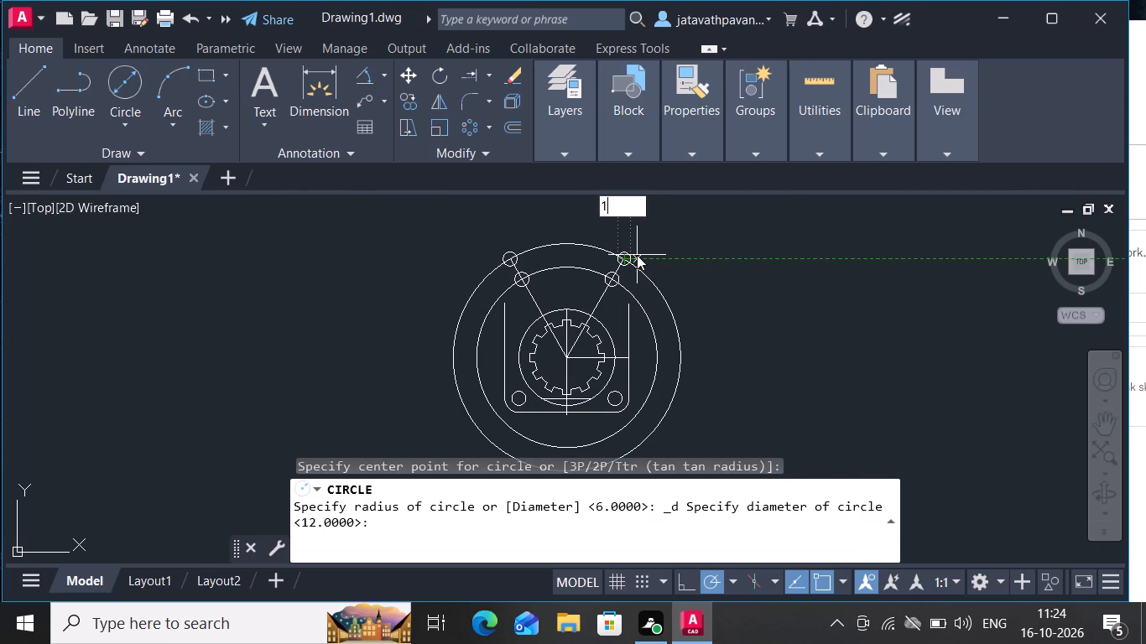
pyautogui.press('Return')
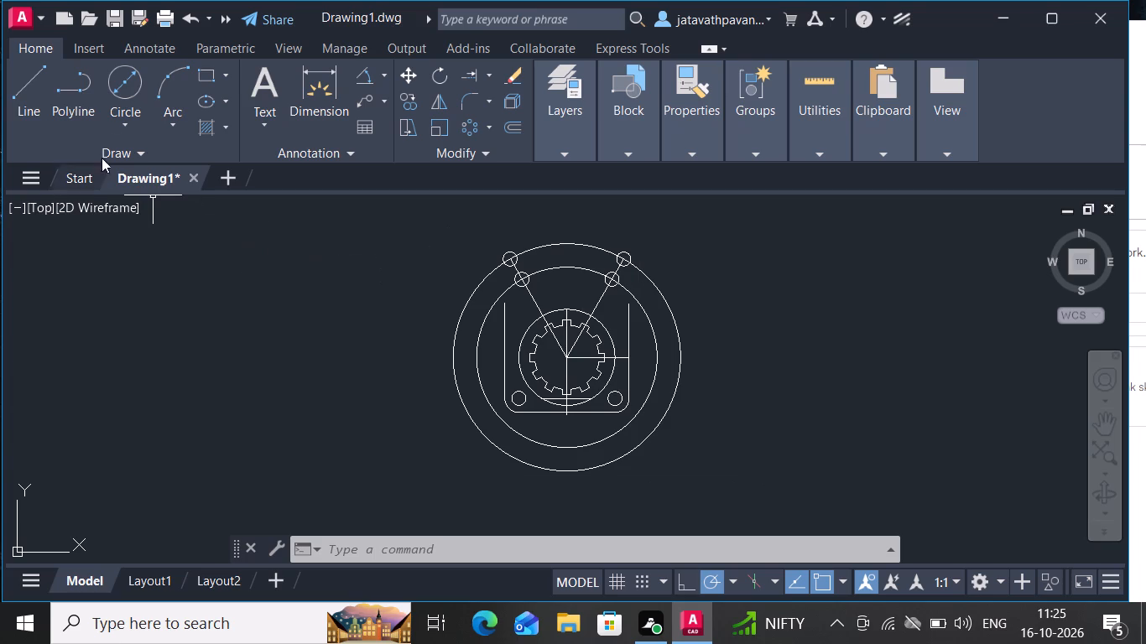
# Draw a circle of radius 13 concentric with the small circle at the left angled line's outer end.
pyautogui.click(125, 106)
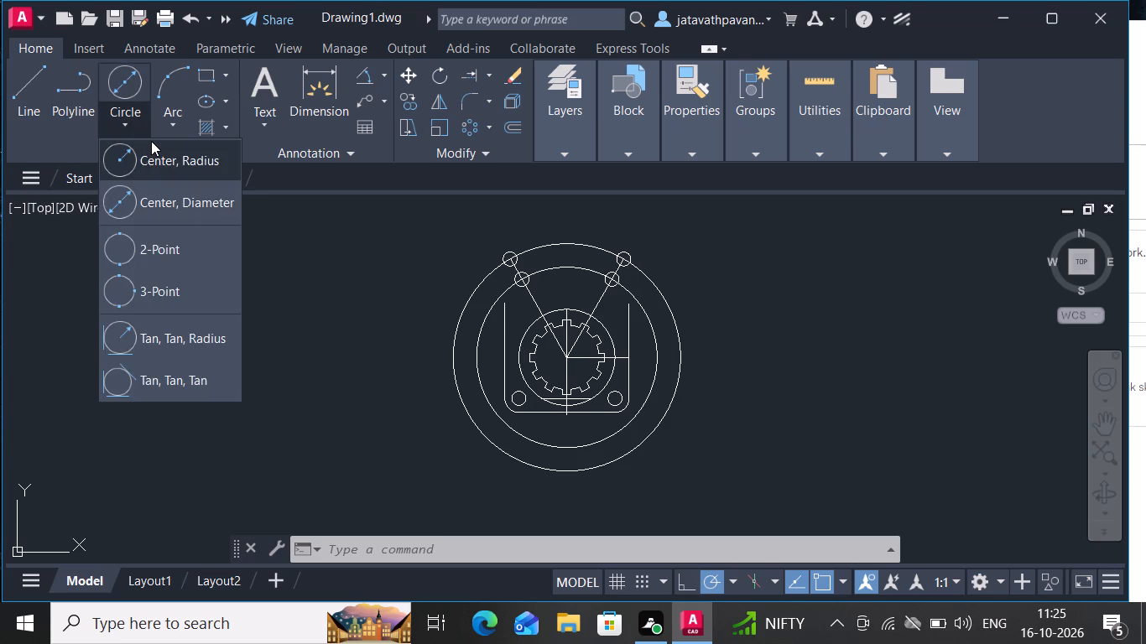
pyautogui.click(151, 141)
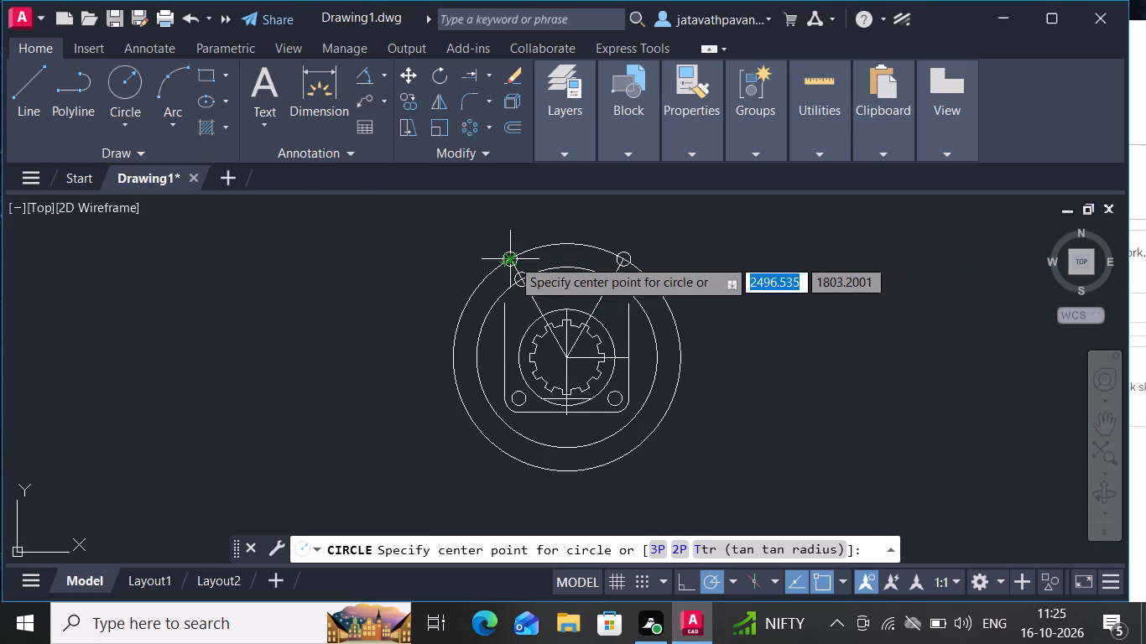
pyautogui.moveTo(512, 258); pyautogui.dragTo(523, 245)
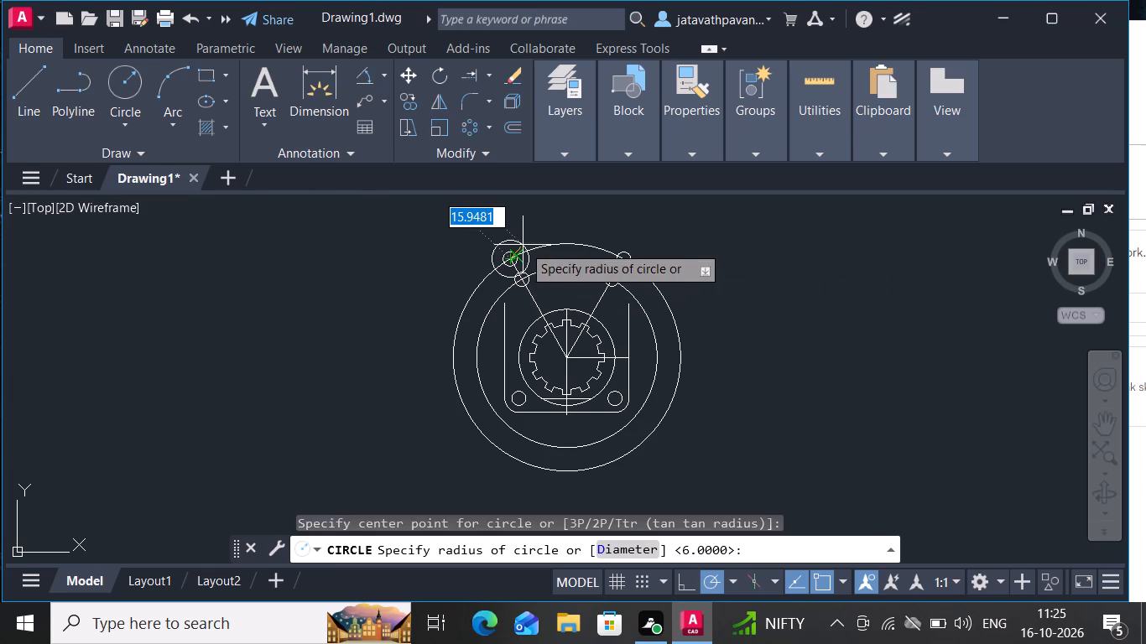
pyautogui.write('13')
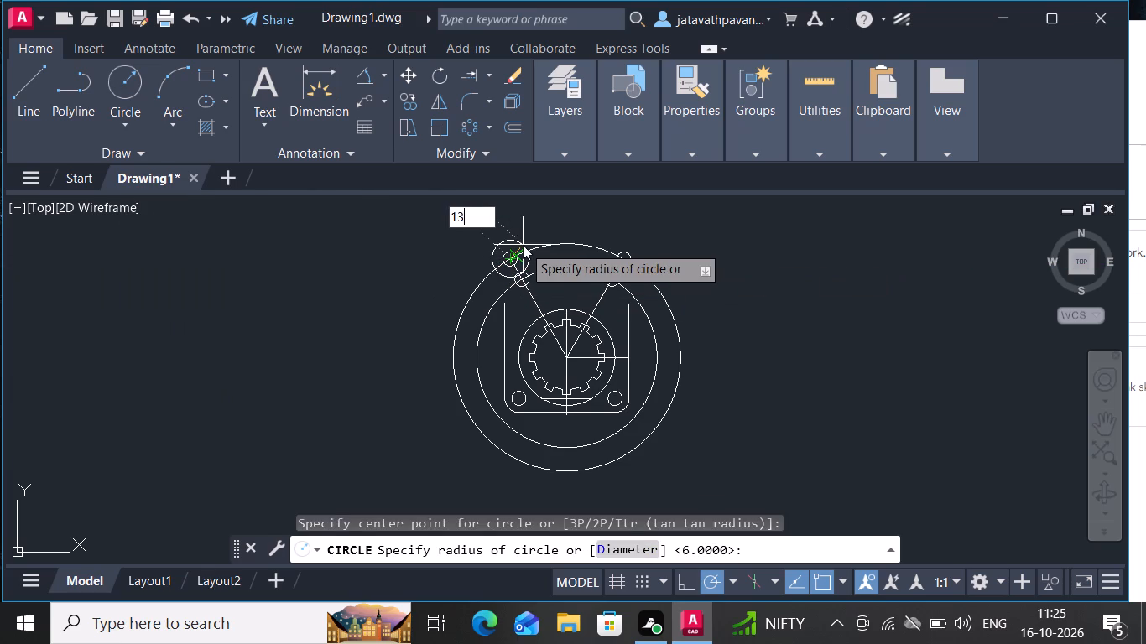
pyautogui.press('Return')
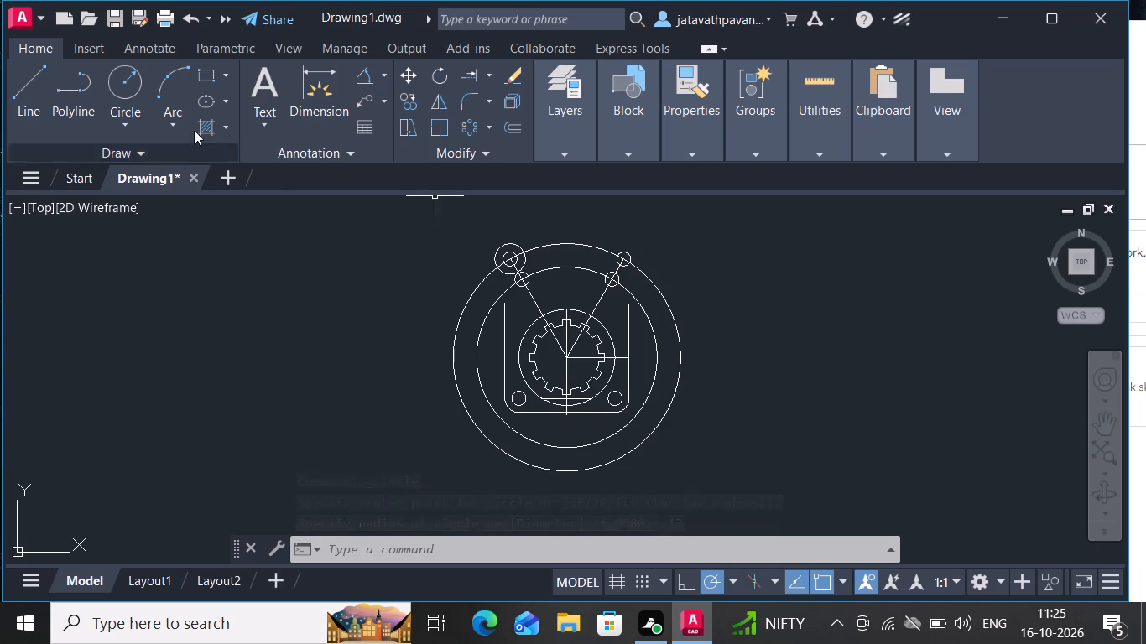
# Draw a circle of radius 13 concentric with the small circle at the right angled line's outer end.
pyautogui.click(133, 86)
pyautogui.moveTo(133, 86); pyautogui.dragTo(448, 154)
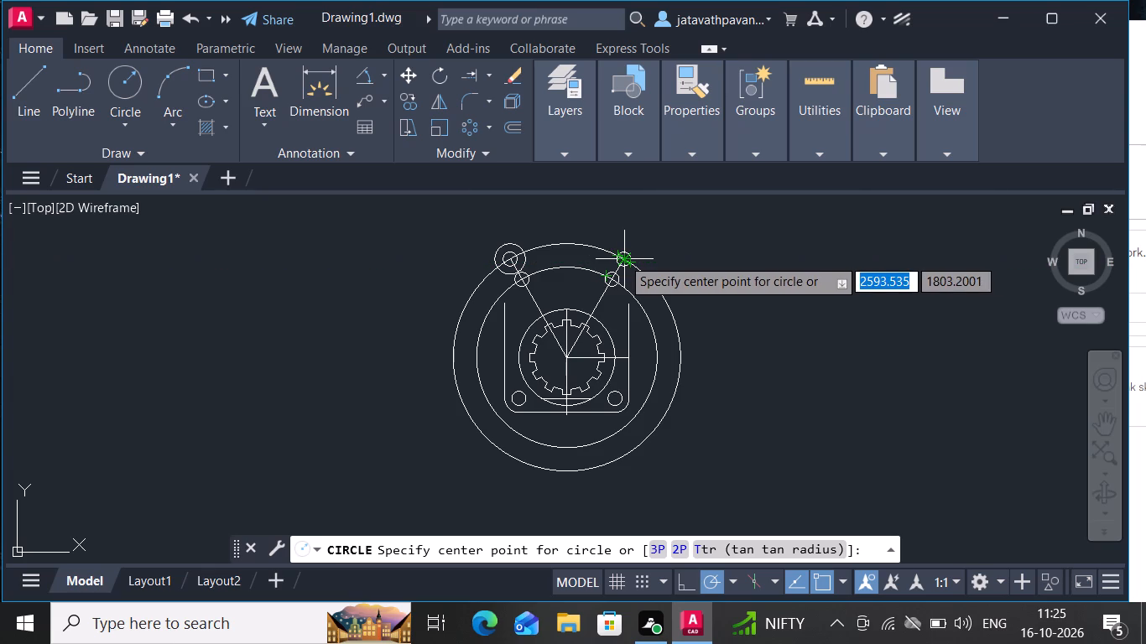
pyautogui.moveTo(622, 257); pyautogui.dragTo(641, 252)
pyautogui.write('13')
pyautogui.press('Return')
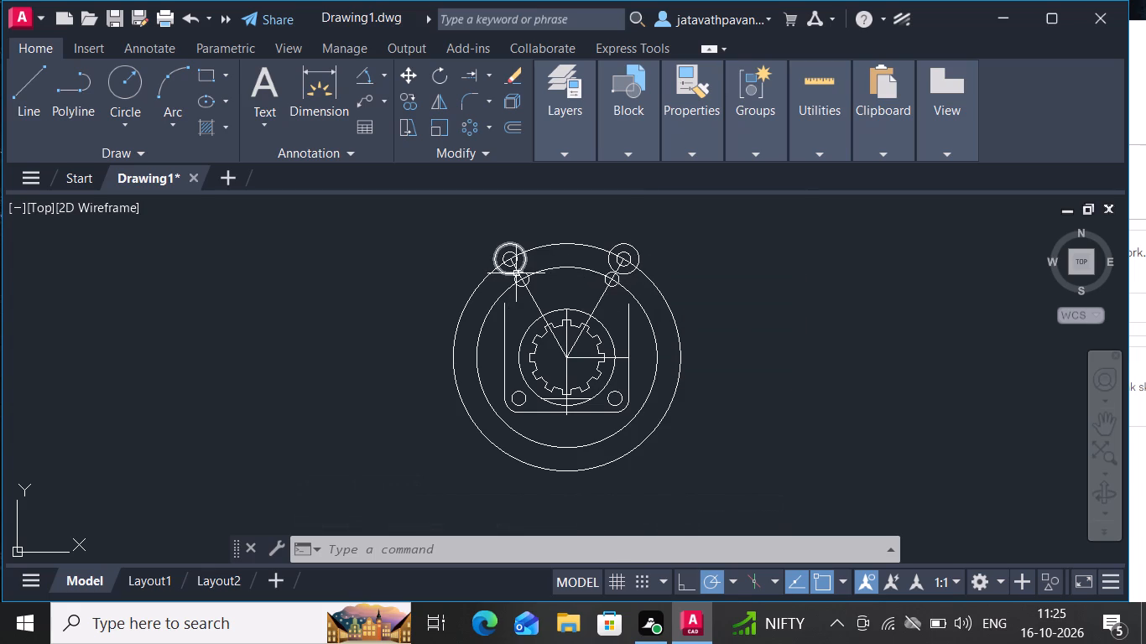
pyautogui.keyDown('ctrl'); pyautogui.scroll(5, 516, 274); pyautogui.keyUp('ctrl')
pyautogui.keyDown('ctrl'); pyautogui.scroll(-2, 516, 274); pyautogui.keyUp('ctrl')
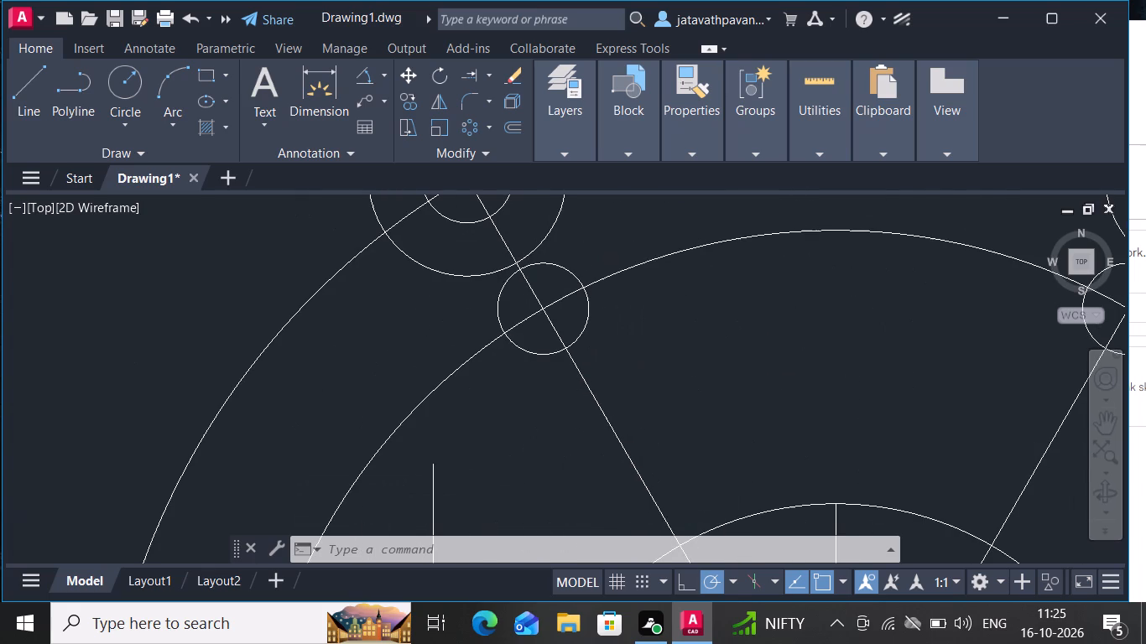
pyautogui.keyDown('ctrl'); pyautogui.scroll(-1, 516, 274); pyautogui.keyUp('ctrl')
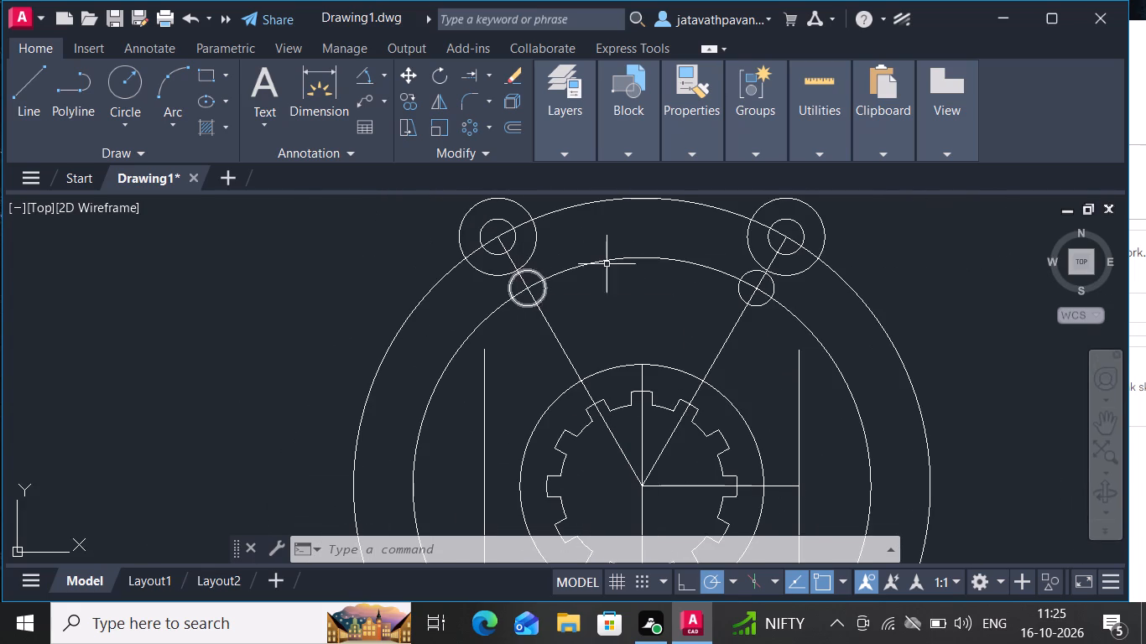
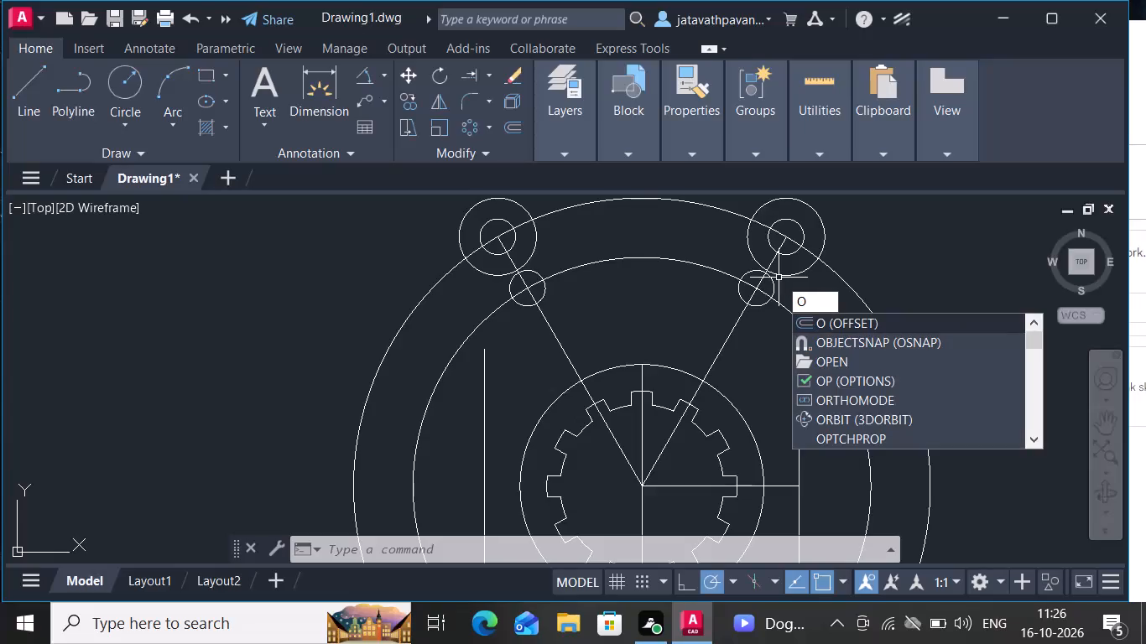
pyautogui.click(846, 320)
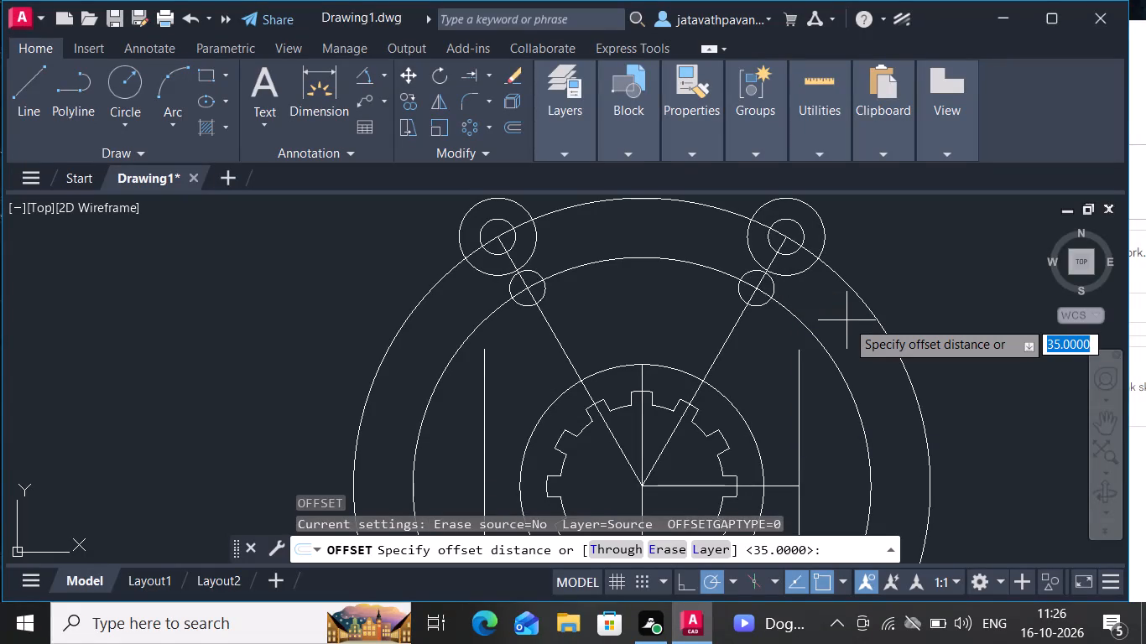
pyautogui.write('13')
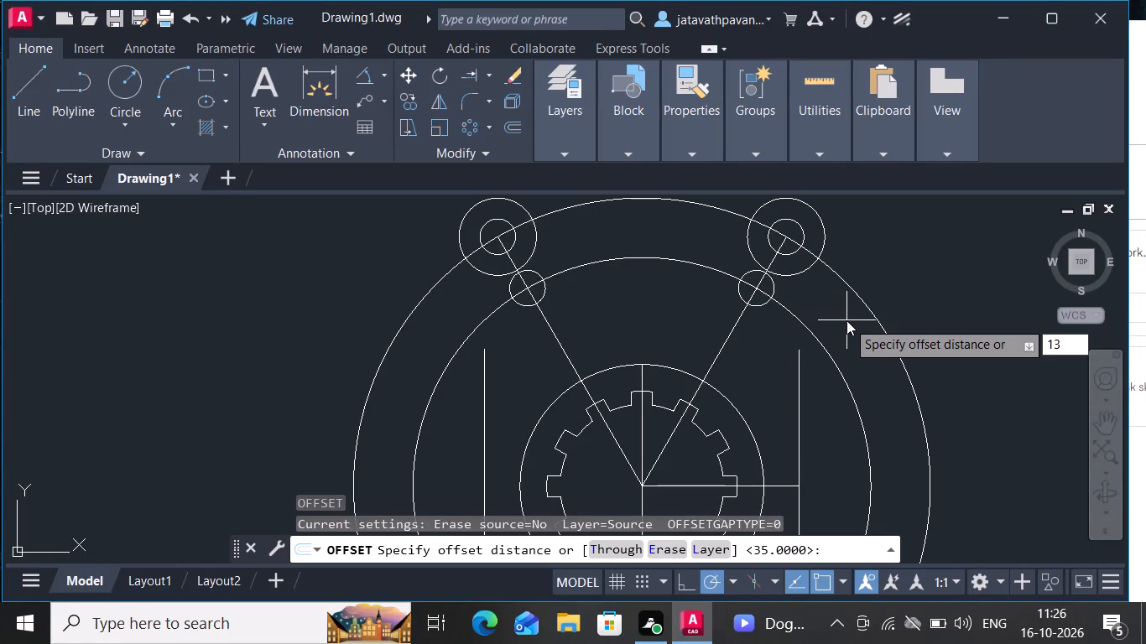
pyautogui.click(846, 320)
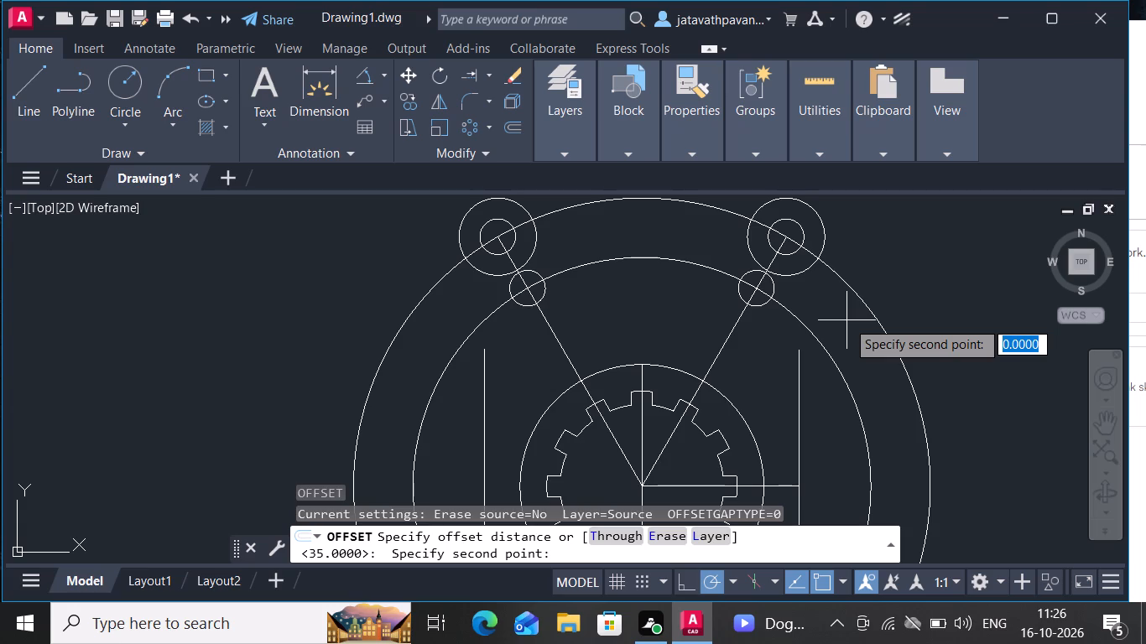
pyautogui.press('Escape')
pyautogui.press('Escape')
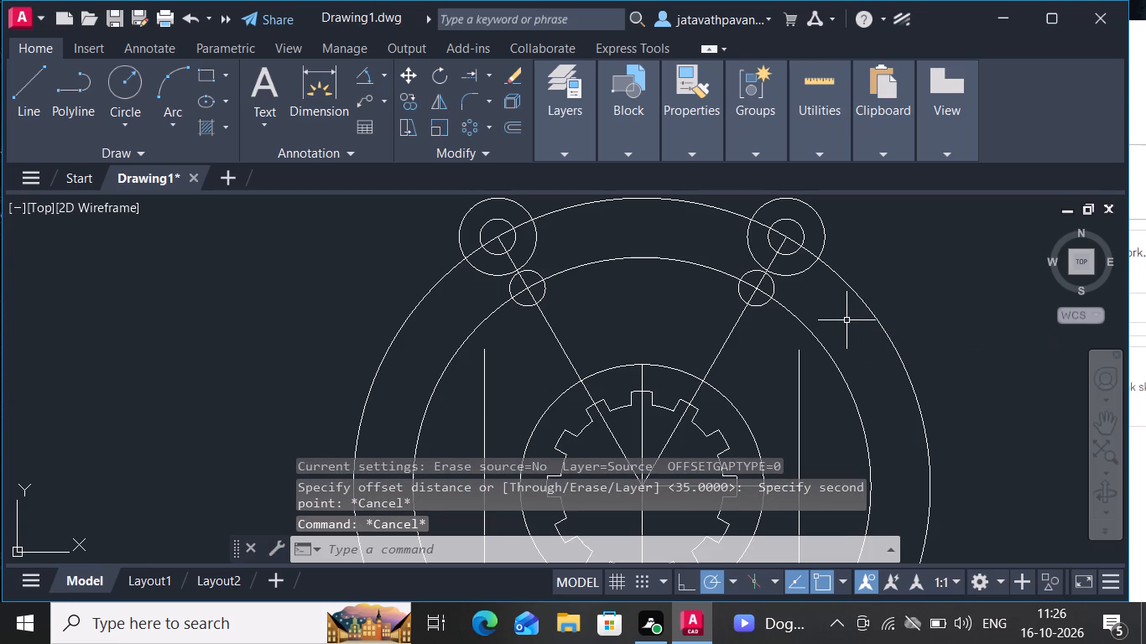
# Offset the left angled line by 13 to both sides.
pyautogui.click(570, 362)
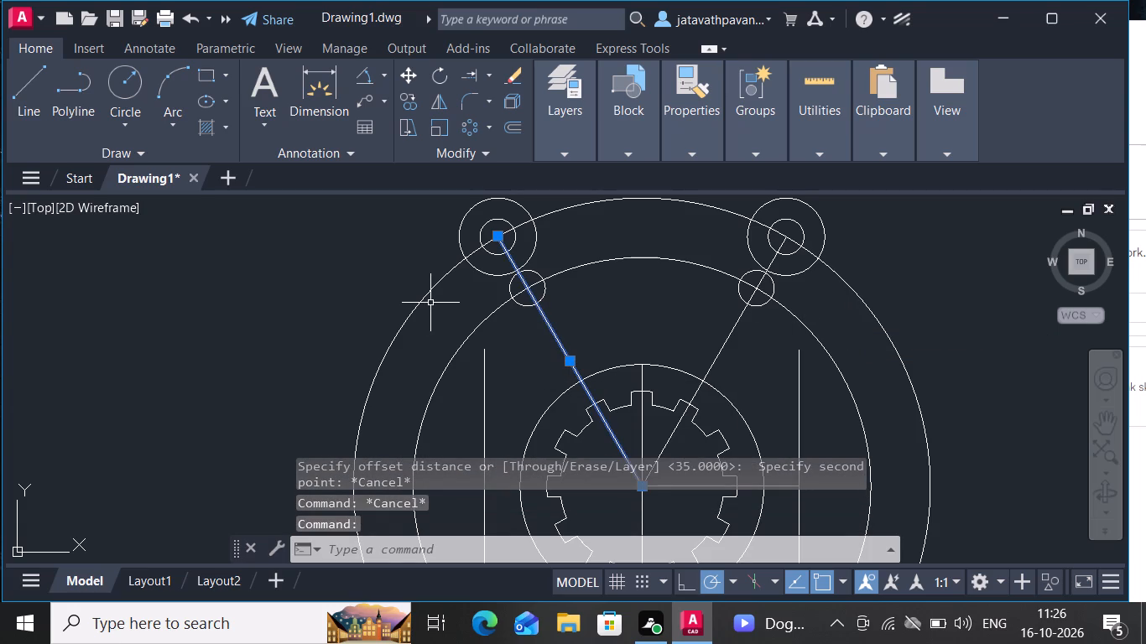
pyautogui.write('off')
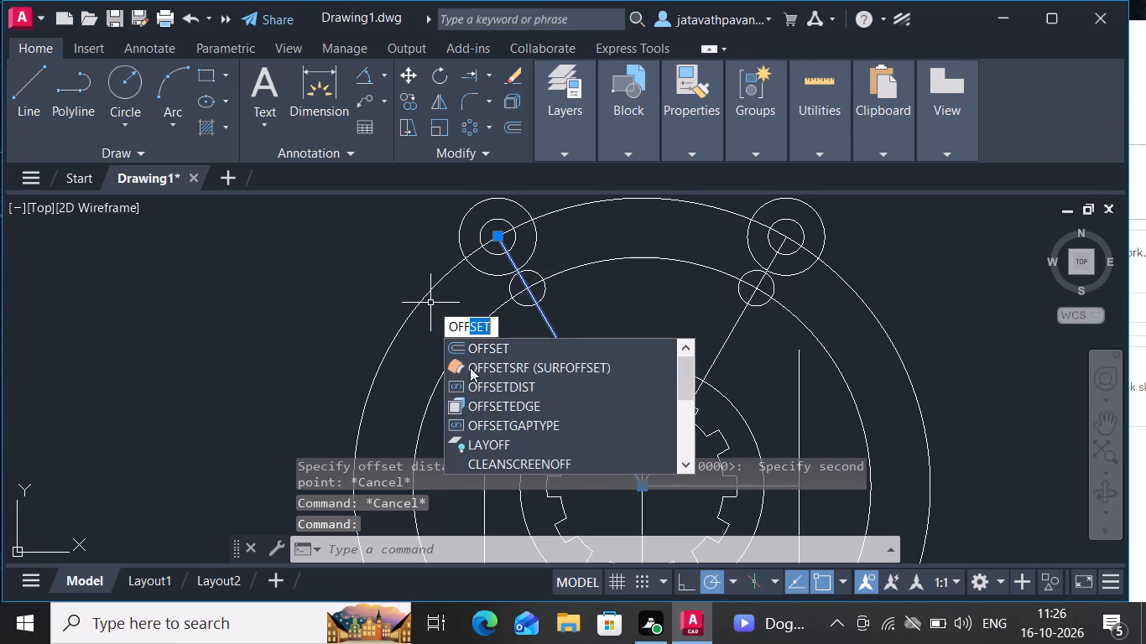
pyautogui.click(490, 344)
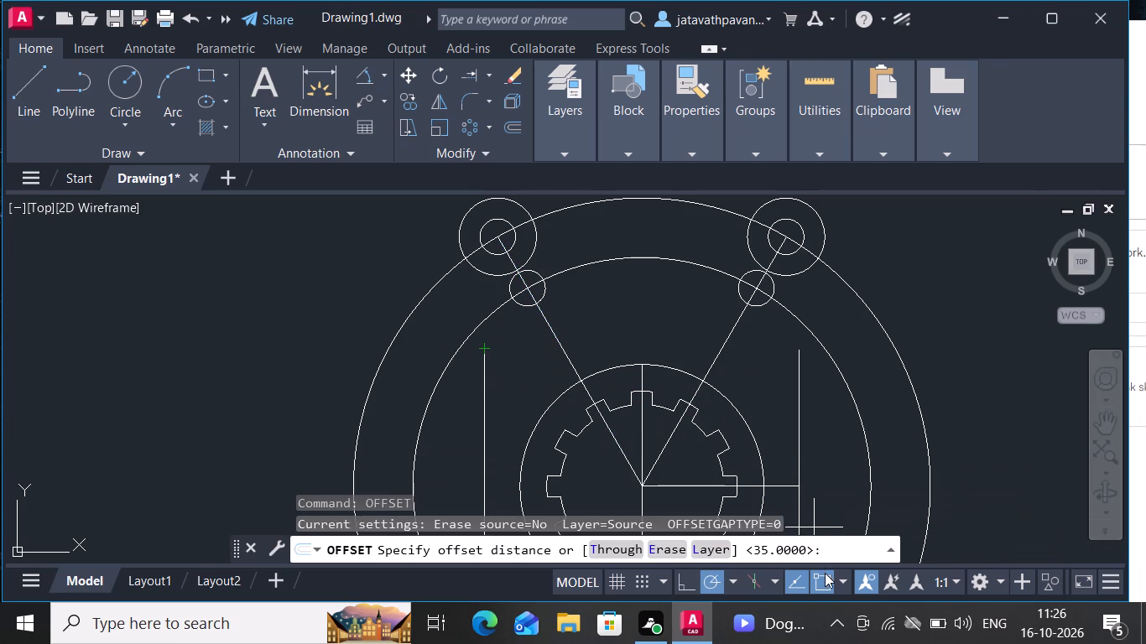
pyautogui.click(828, 544)
pyautogui.write('13')
pyautogui.press('Return')
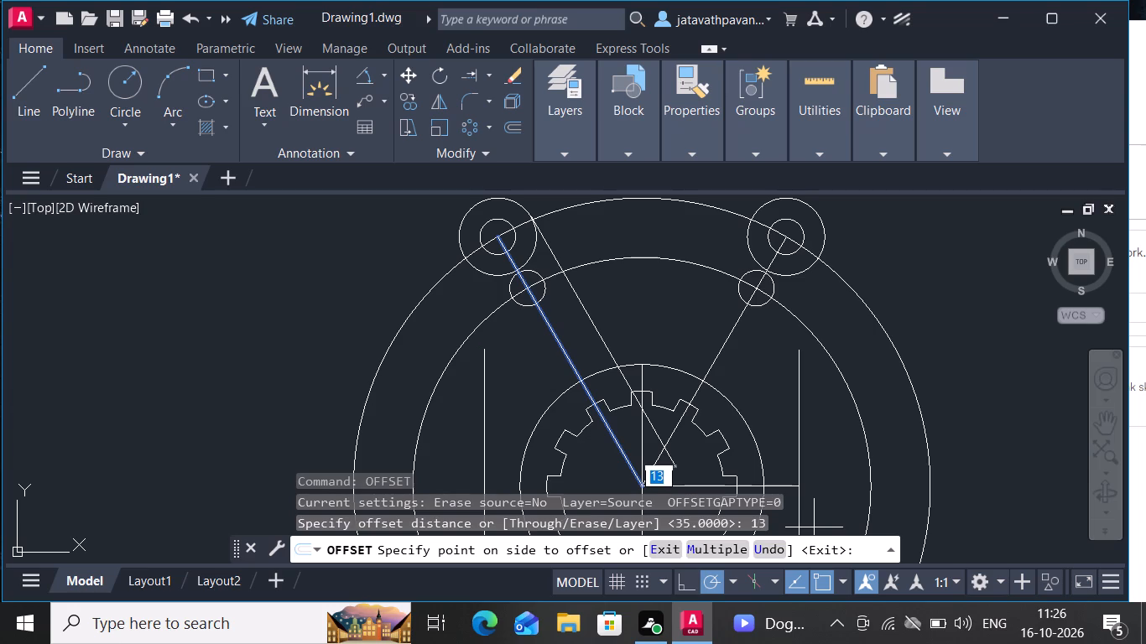
pyautogui.click(563, 361)
pyautogui.moveTo(565, 353); pyautogui.dragTo(572, 345)
pyautogui.click(572, 345)
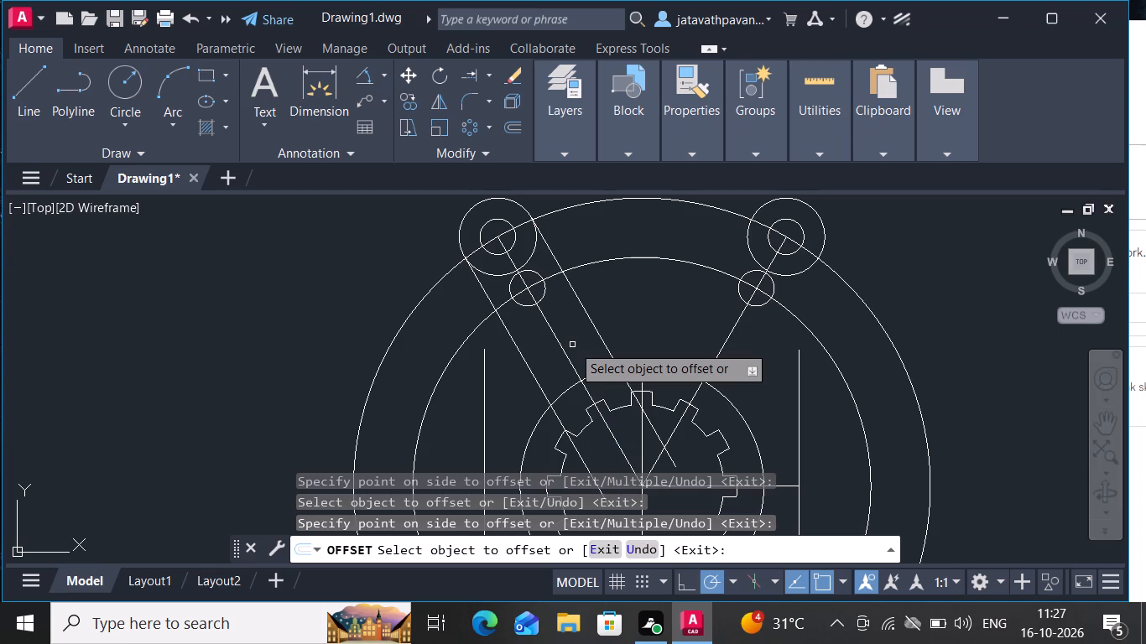
# Offset the right angled line by 13 to both sides and finish the Offset command.
pyautogui.click(733, 330)
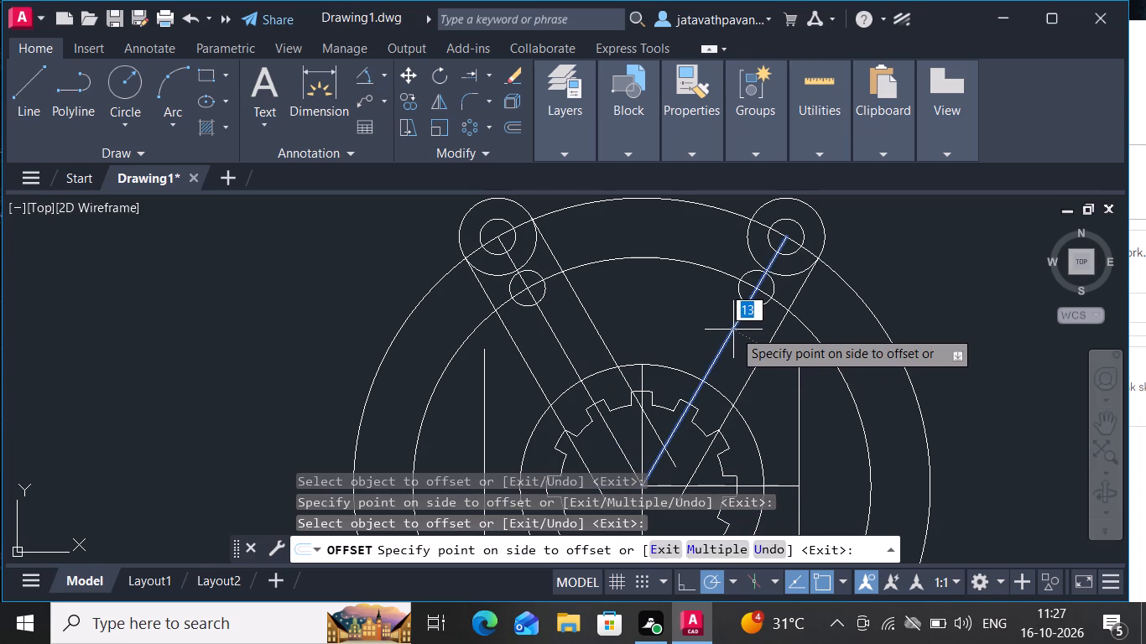
pyautogui.click(733, 330)
pyautogui.click(732, 330)
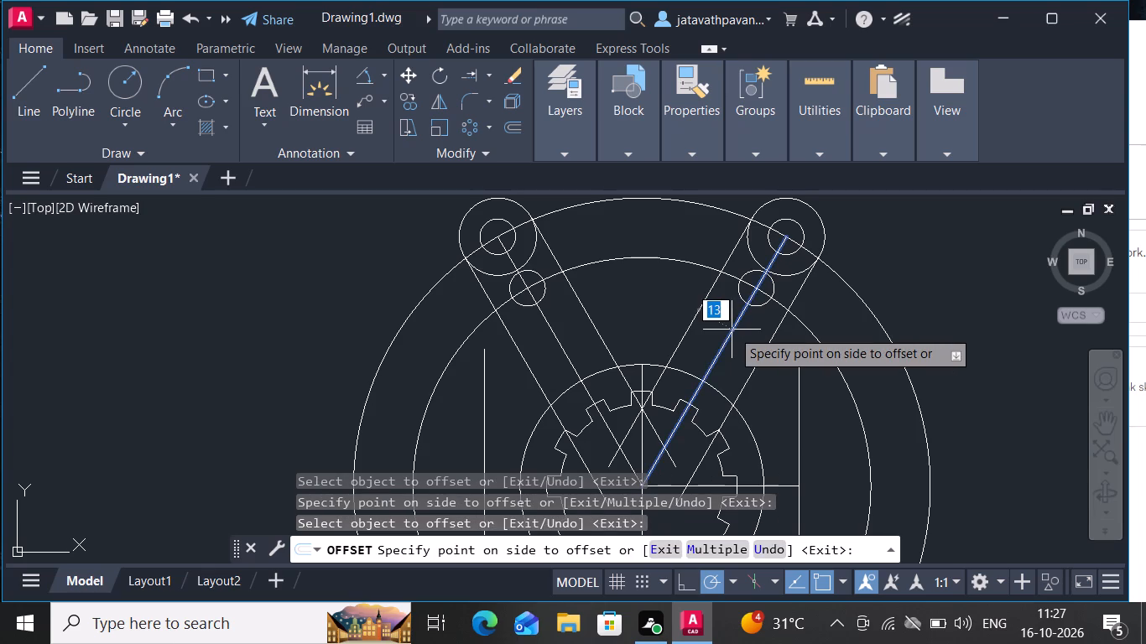
pyautogui.click(732, 330)
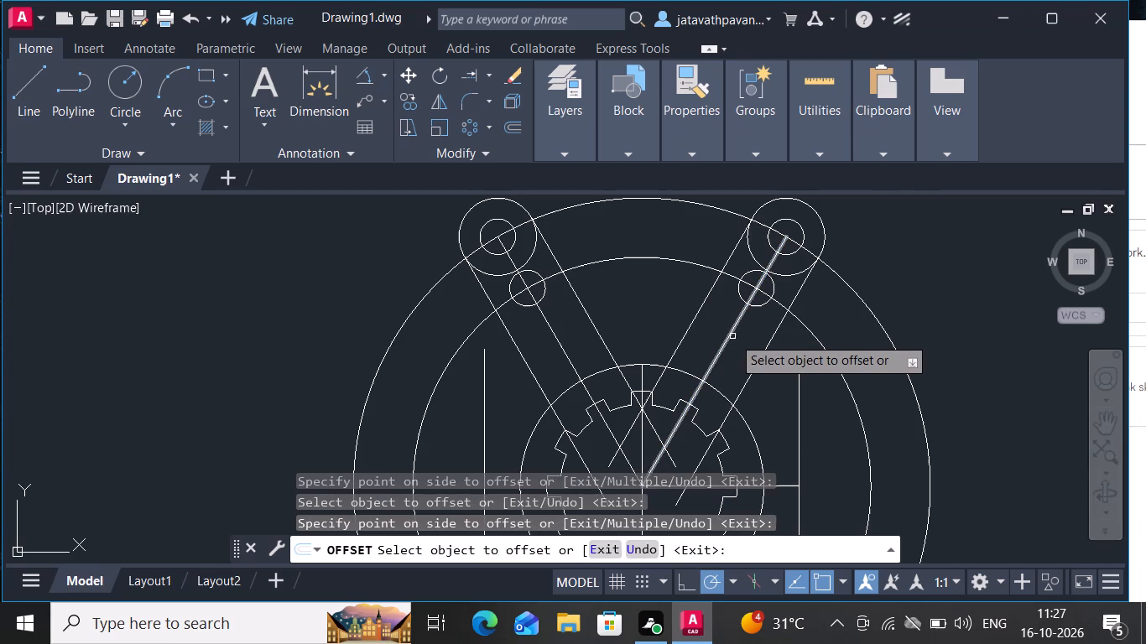
pyautogui.press('Escape')
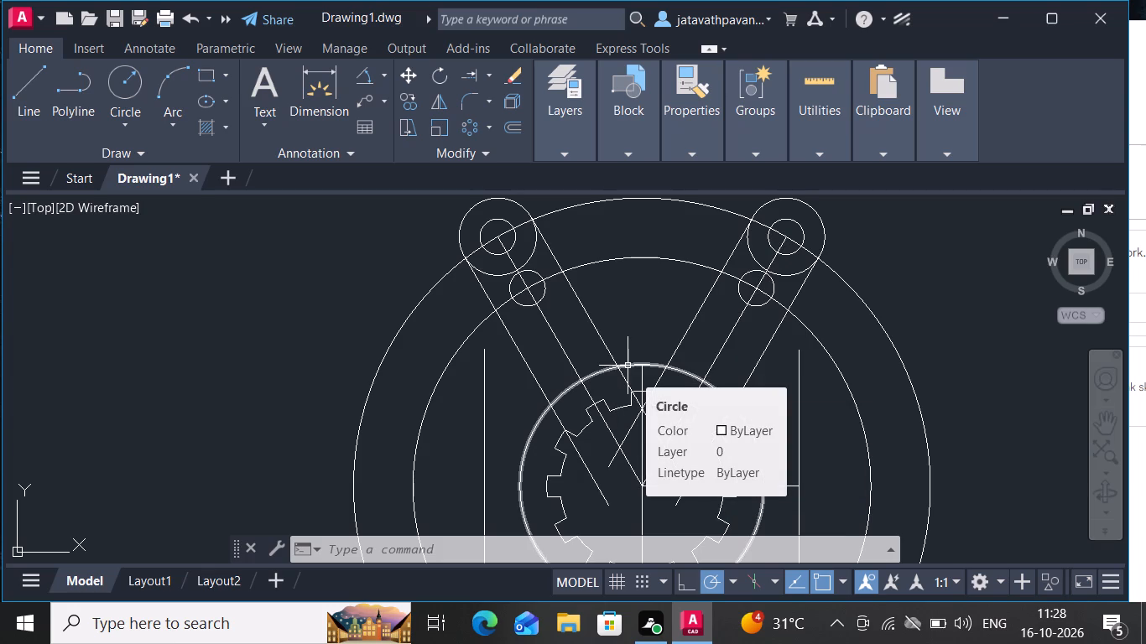
# Draw a circle of radius 53 centred on the slotted circle's centre.
pyautogui.click(127, 97)
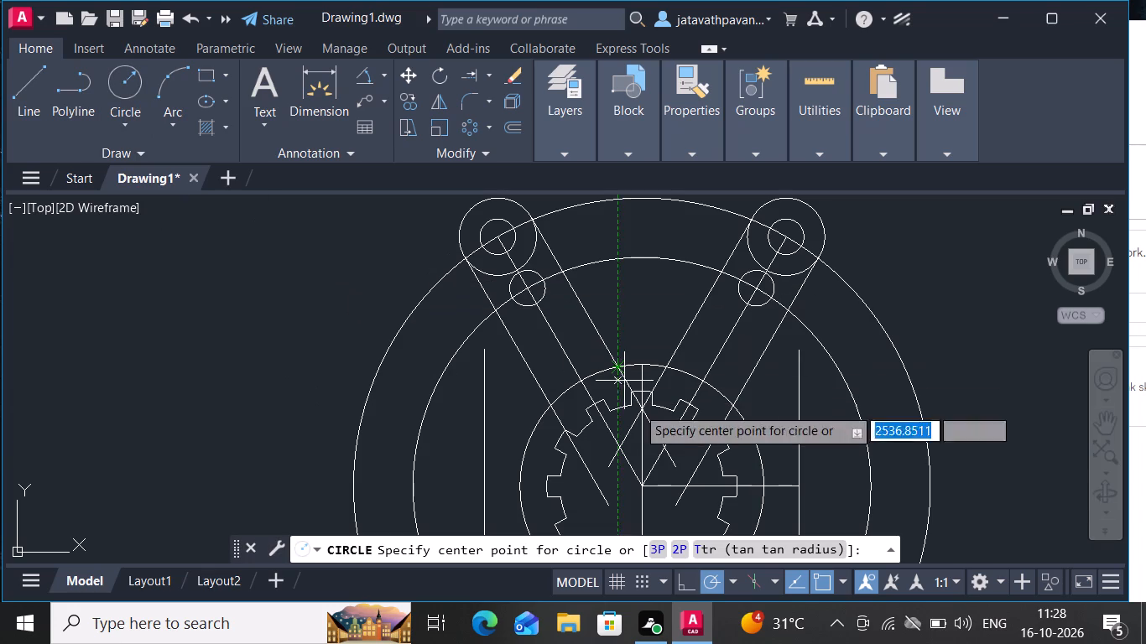
pyautogui.moveTo(642, 482); pyautogui.dragTo(688, 427)
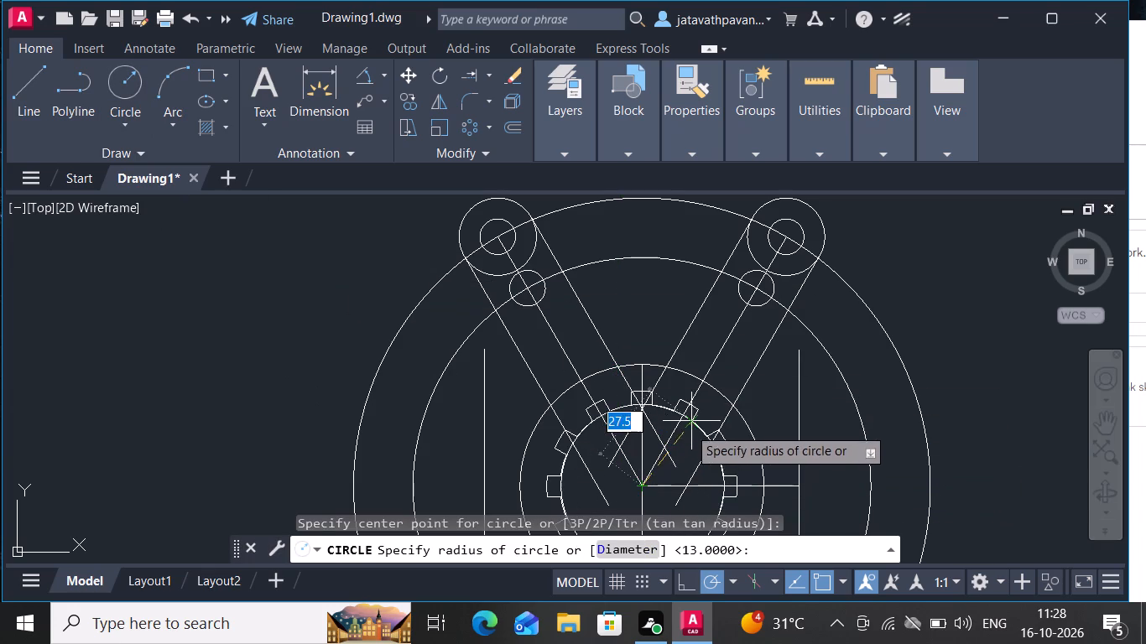
pyautogui.moveTo(688, 427); pyautogui.dragTo(695, 421)
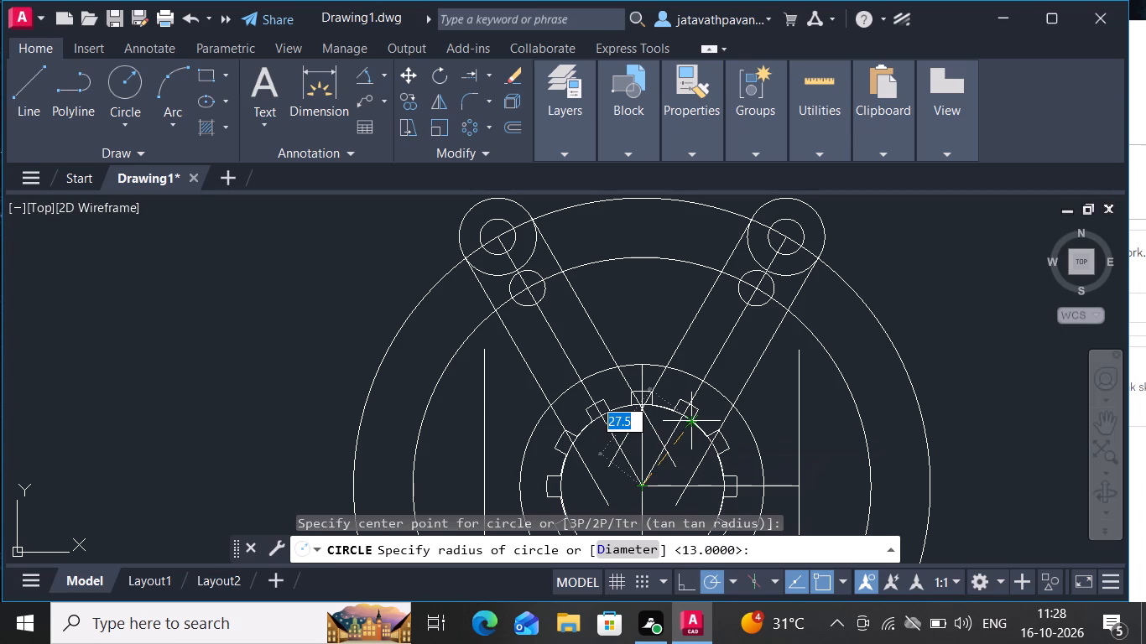
pyautogui.write('53')
pyautogui.press('Return')
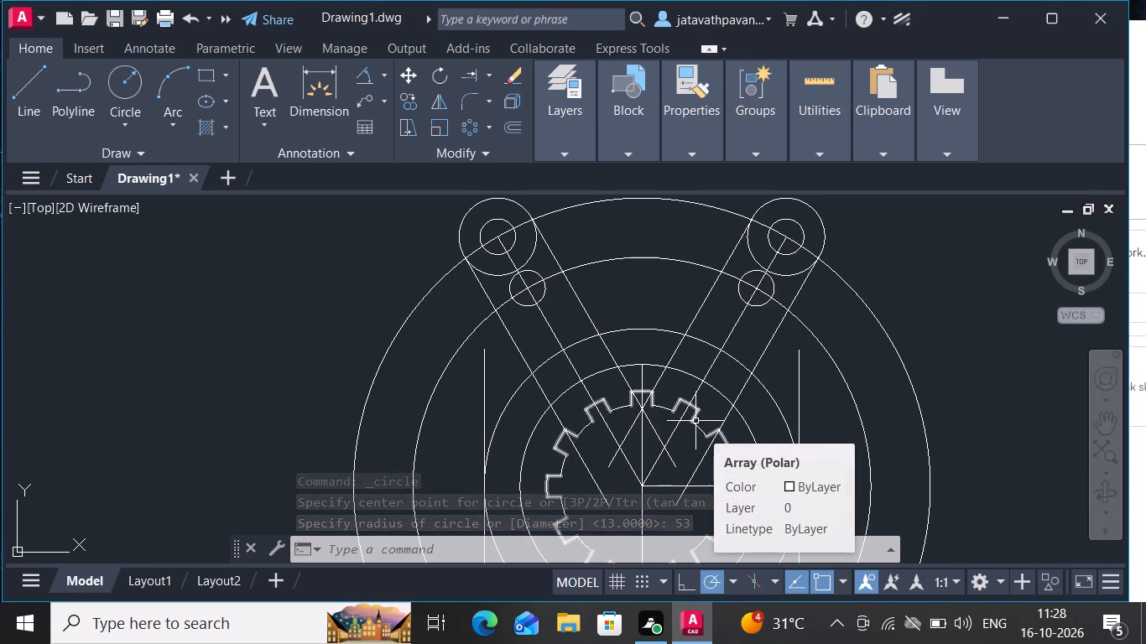
# Trim away the large lower arcs of the radius-97 and radius-77 circles outside the outer lug offset lines.
pyautogui.click(491, 72)
pyautogui.click(495, 108)
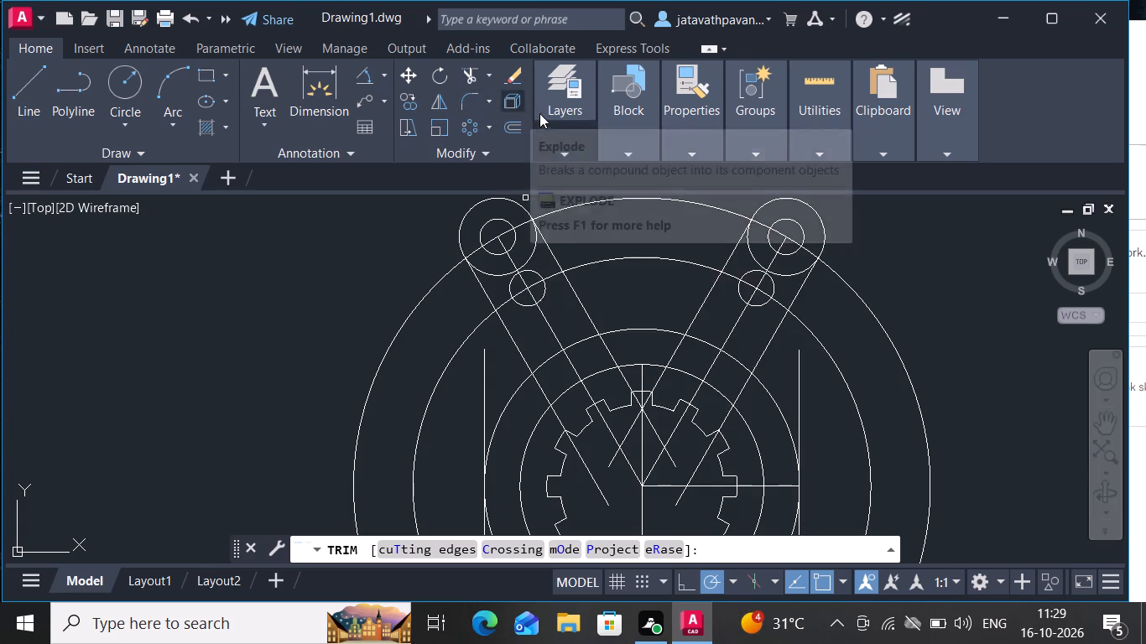
pyautogui.click(855, 293)
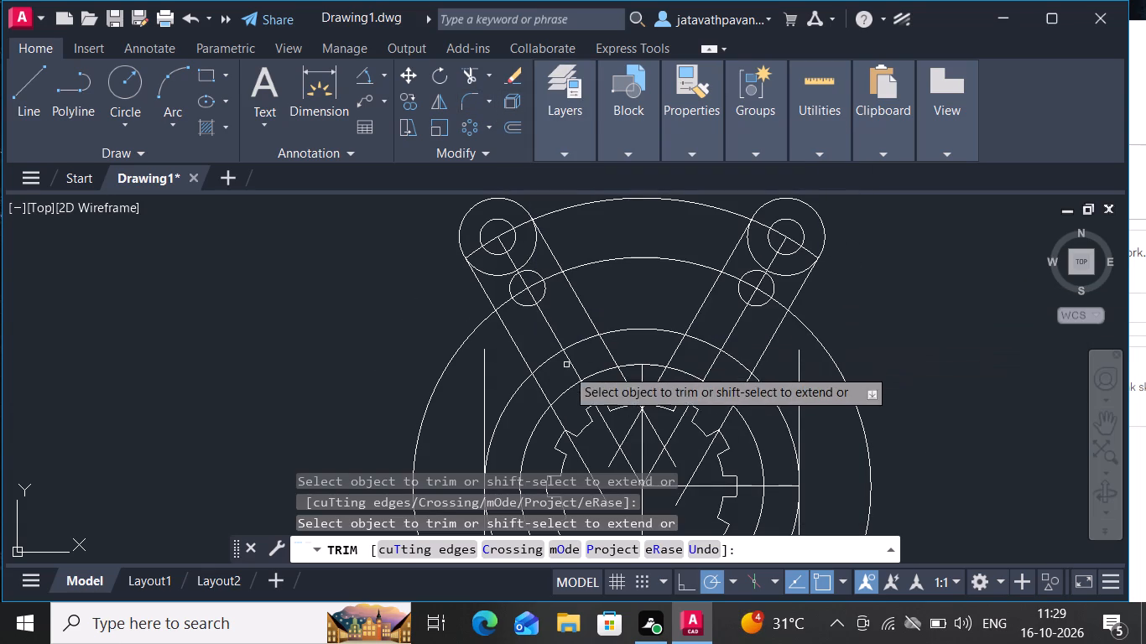
pyautogui.click(468, 344)
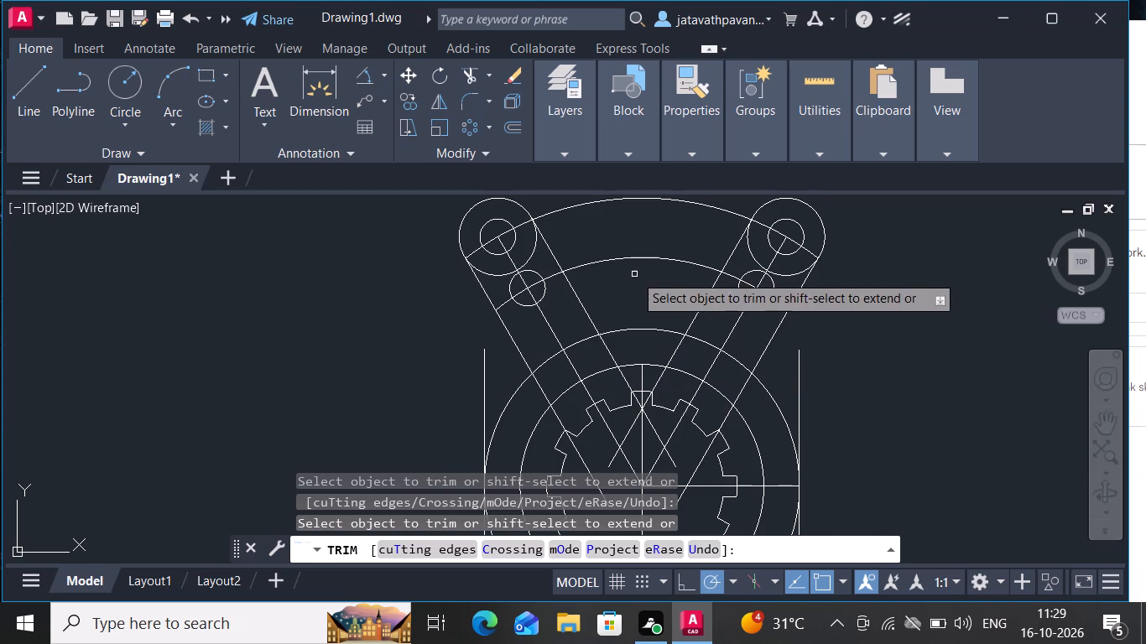
# Trim the lower half of the radius-53 circle where it passes the base holes and bottom edge.
pyautogui.keyDown('ctrl'); pyautogui.scroll(-1, 806, 290); pyautogui.keyUp('ctrl')
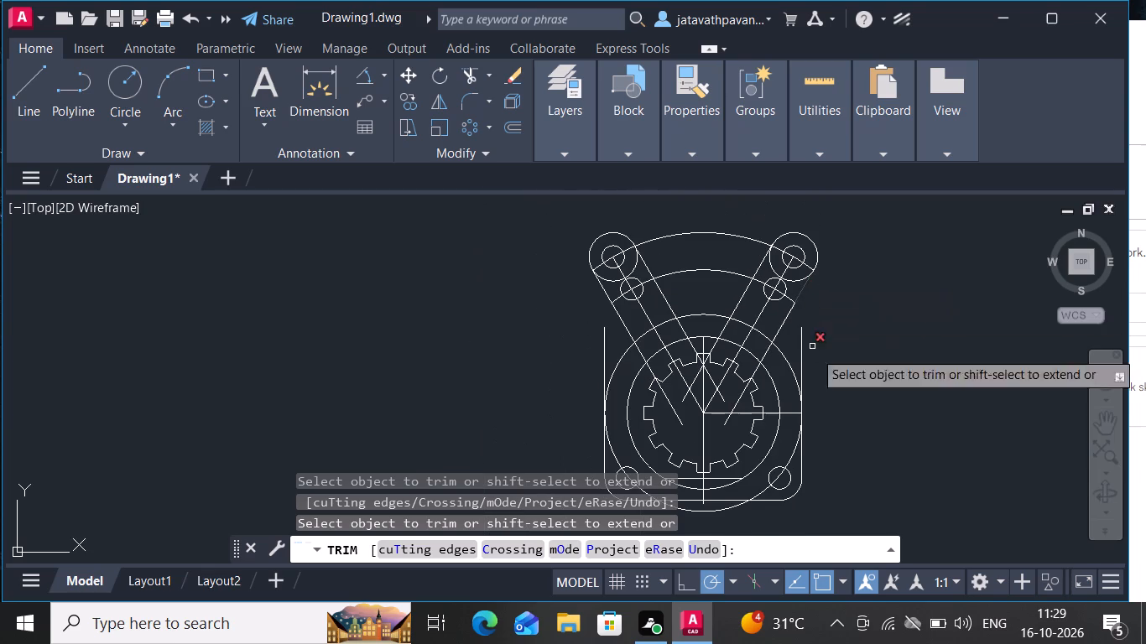
pyautogui.moveTo(790, 460); pyautogui.dragTo(779, 475)
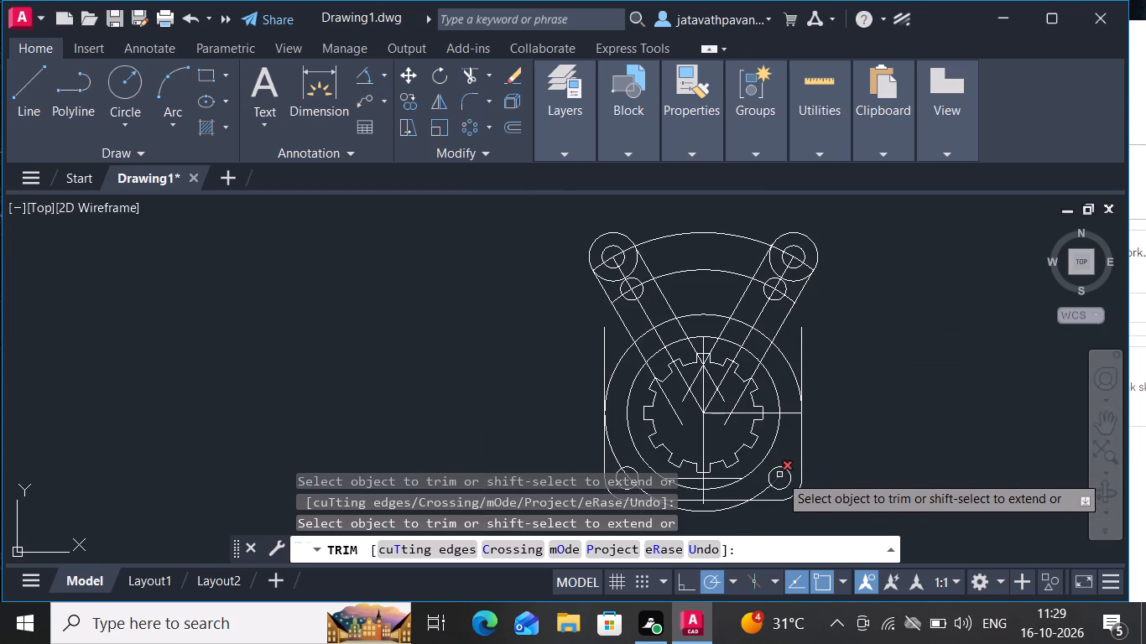
pyautogui.moveTo(779, 475); pyautogui.dragTo(775, 479)
pyautogui.moveTo(775, 479); pyautogui.dragTo(761, 492)
pyautogui.moveTo(761, 492); pyautogui.dragTo(725, 514)
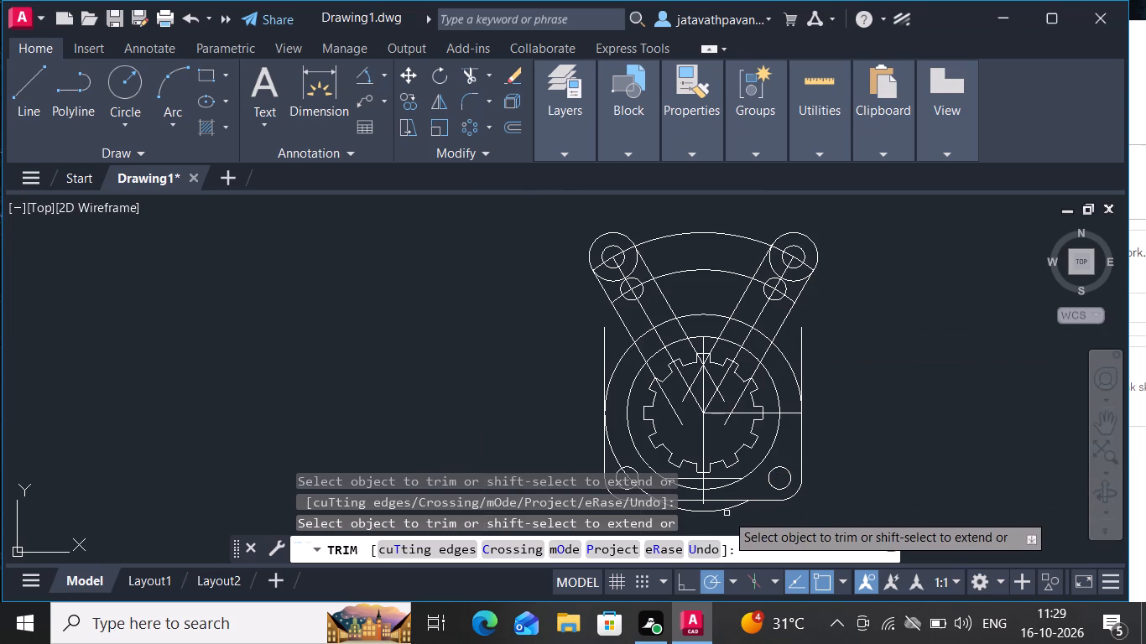
pyautogui.moveTo(725, 514); pyautogui.dragTo(716, 512)
pyautogui.moveTo(716, 512); pyautogui.dragTo(628, 475)
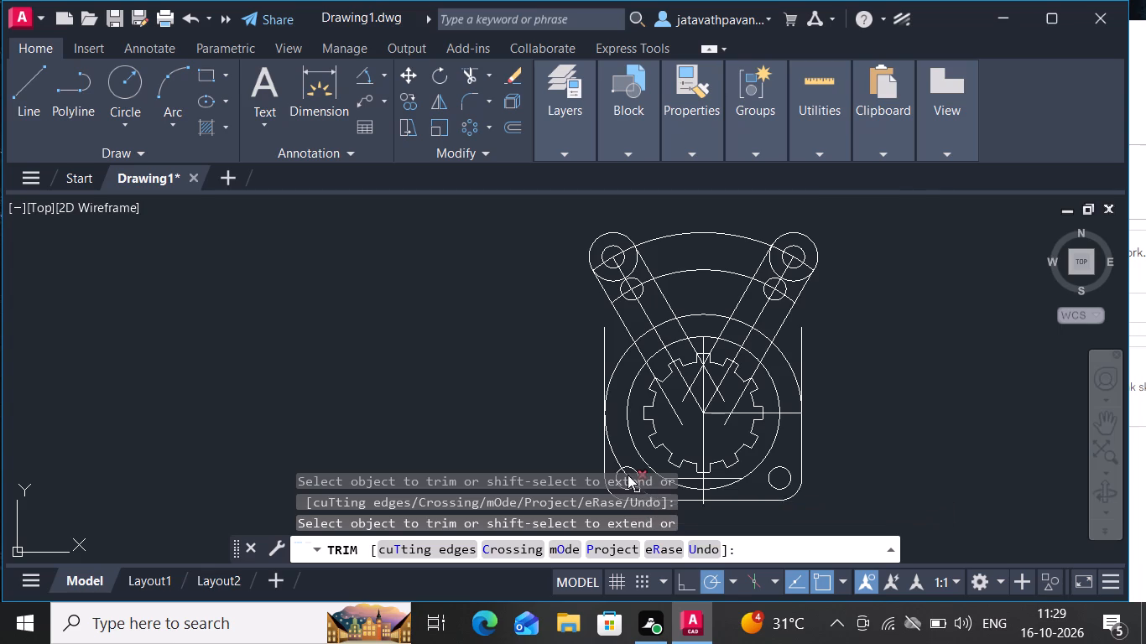
pyautogui.moveTo(628, 475); pyautogui.dragTo(616, 460)
pyautogui.moveTo(616, 460); pyautogui.dragTo(638, 476)
pyautogui.moveTo(638, 476); pyautogui.dragTo(840, 392)
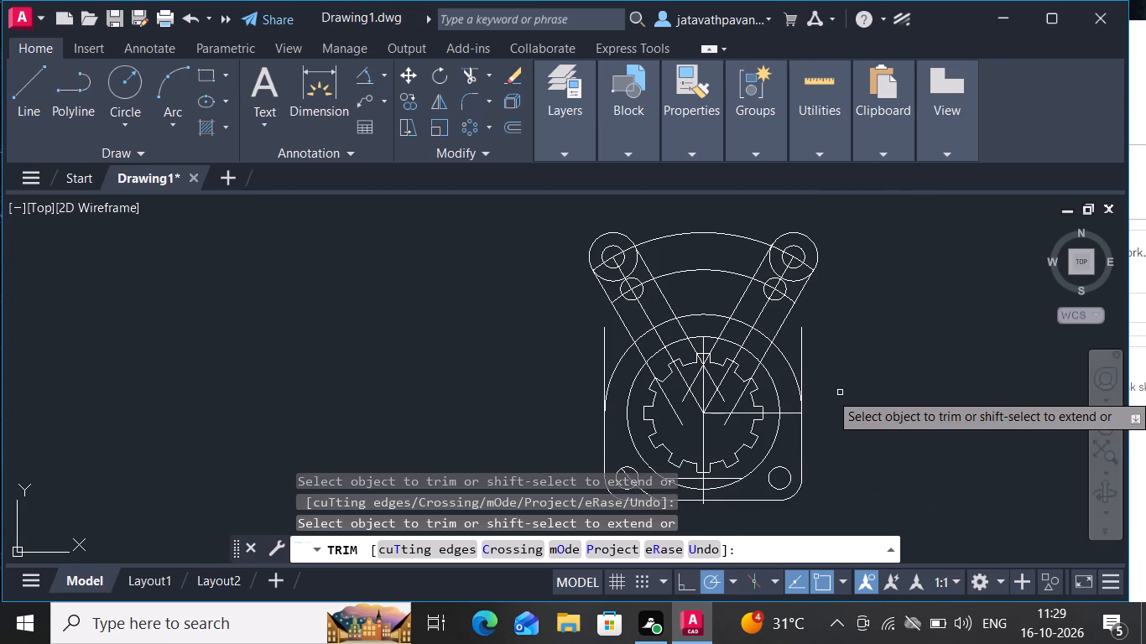
pyautogui.click(840, 392)
pyautogui.click(1005, 415)
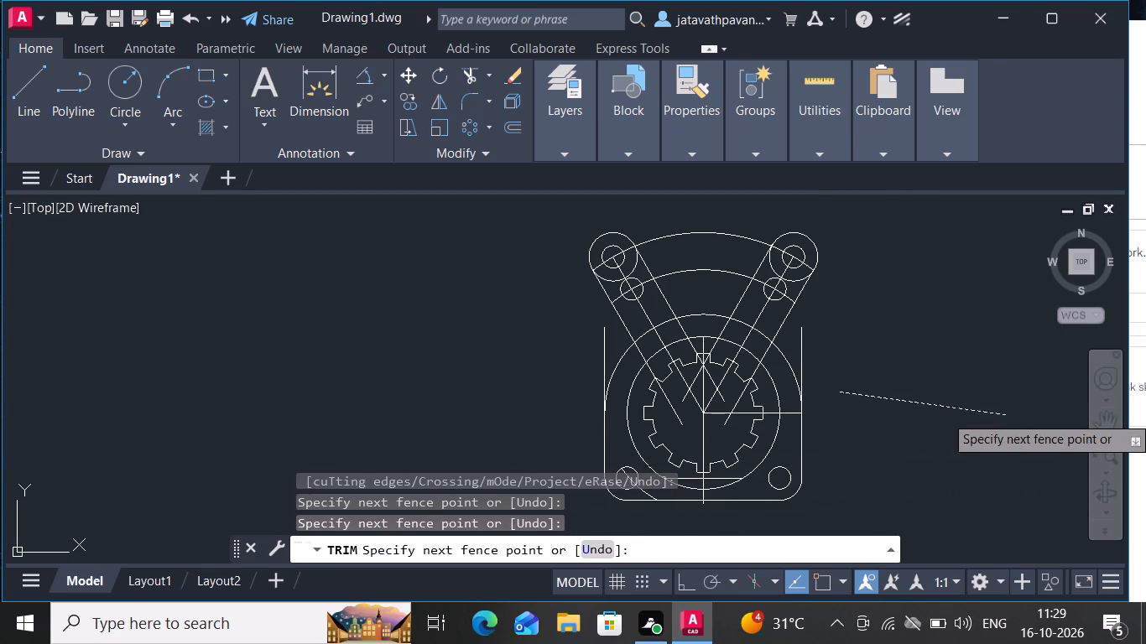
# Trim the leftover radius-53 arc pieces inside and beside the base's lower-left hole.
pyautogui.click(1109, 421)
pyautogui.moveTo(960, 408); pyautogui.dragTo(940, 414)
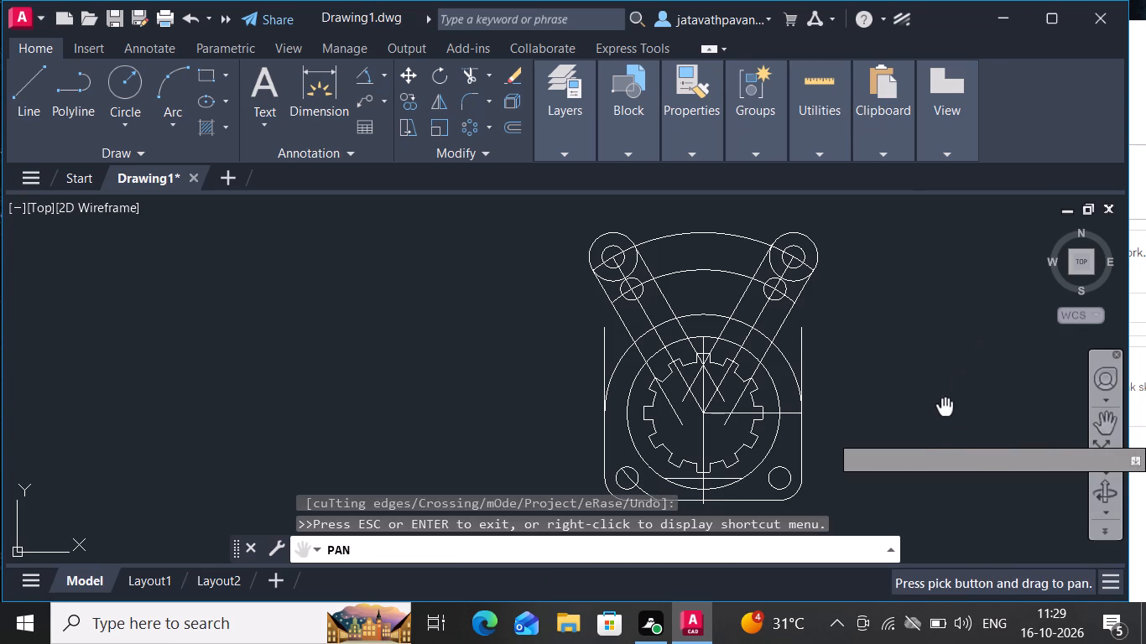
pyautogui.moveTo(940, 414); pyautogui.dragTo(929, 421)
pyautogui.moveTo(929, 421); pyautogui.dragTo(389, 375)
pyautogui.moveTo(389, 375); pyautogui.dragTo(294, 267)
pyautogui.doubleClick(1102, 441)
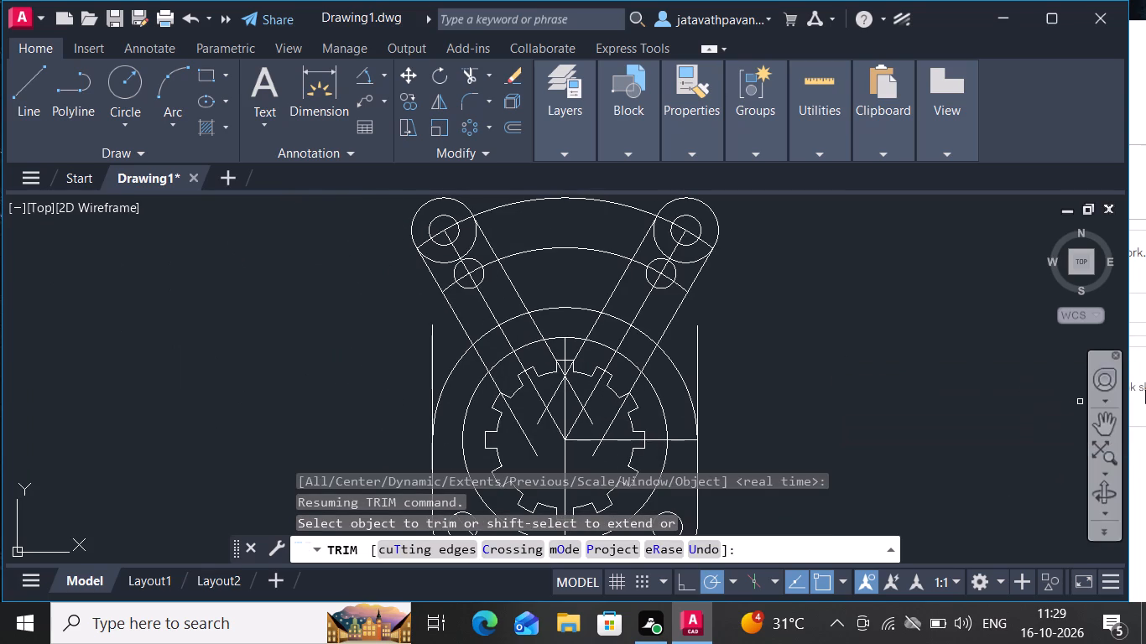
pyautogui.press('Escape')
pyautogui.press('Escape')
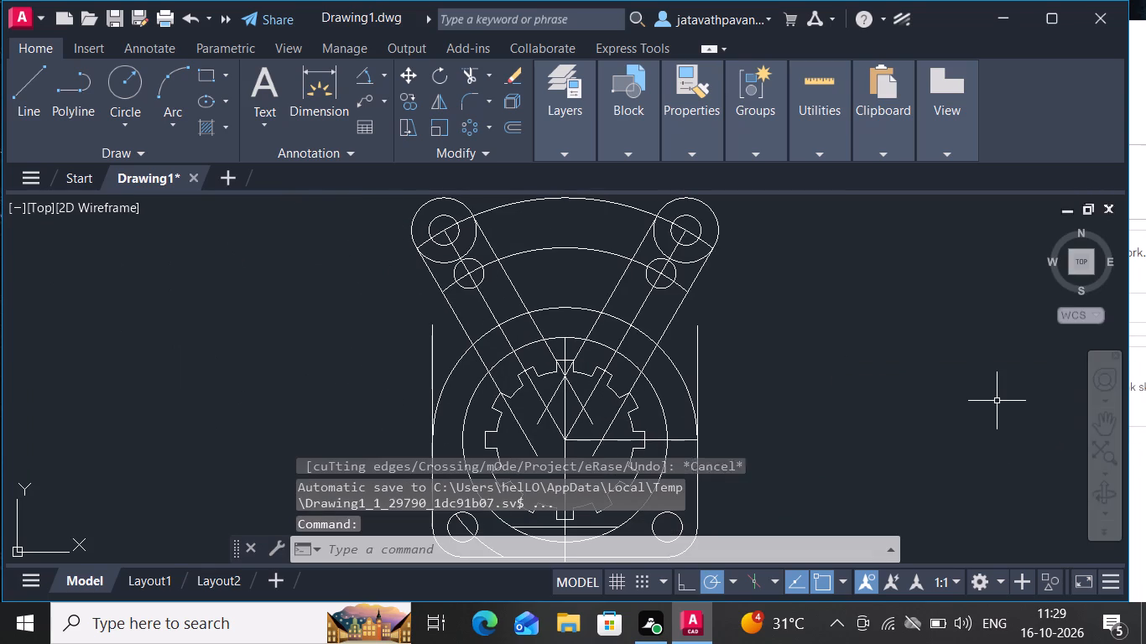
pyautogui.click(1114, 425)
pyautogui.moveTo(1114, 425); pyautogui.dragTo(881, 444)
pyautogui.moveTo(881, 444); pyautogui.dragTo(928, 293)
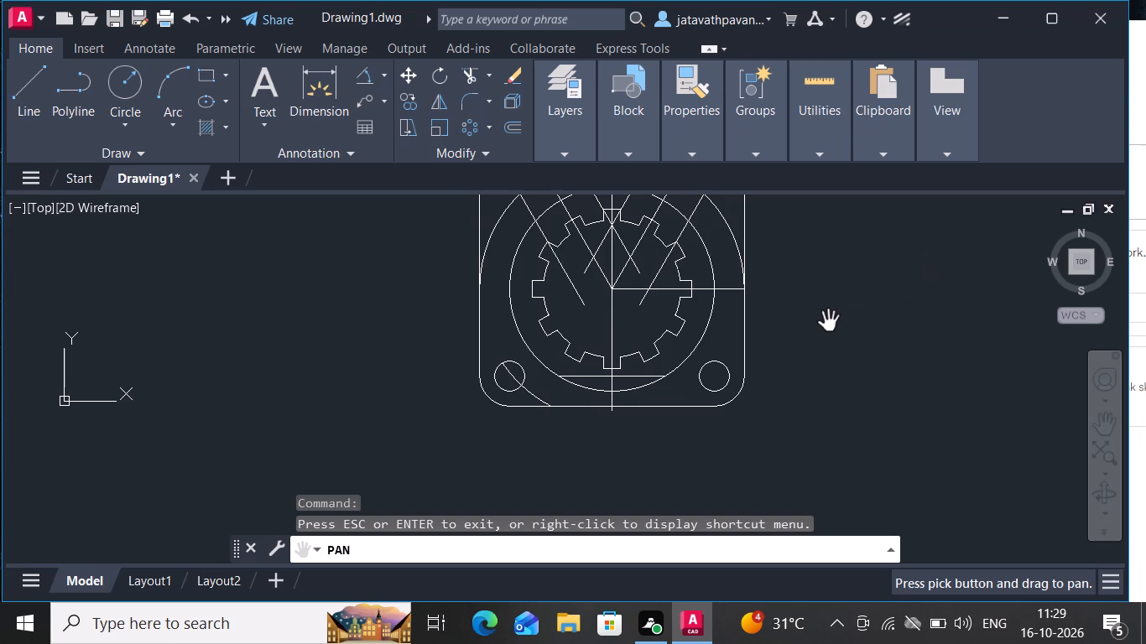
pyautogui.press('Escape')
pyautogui.click(469, 80)
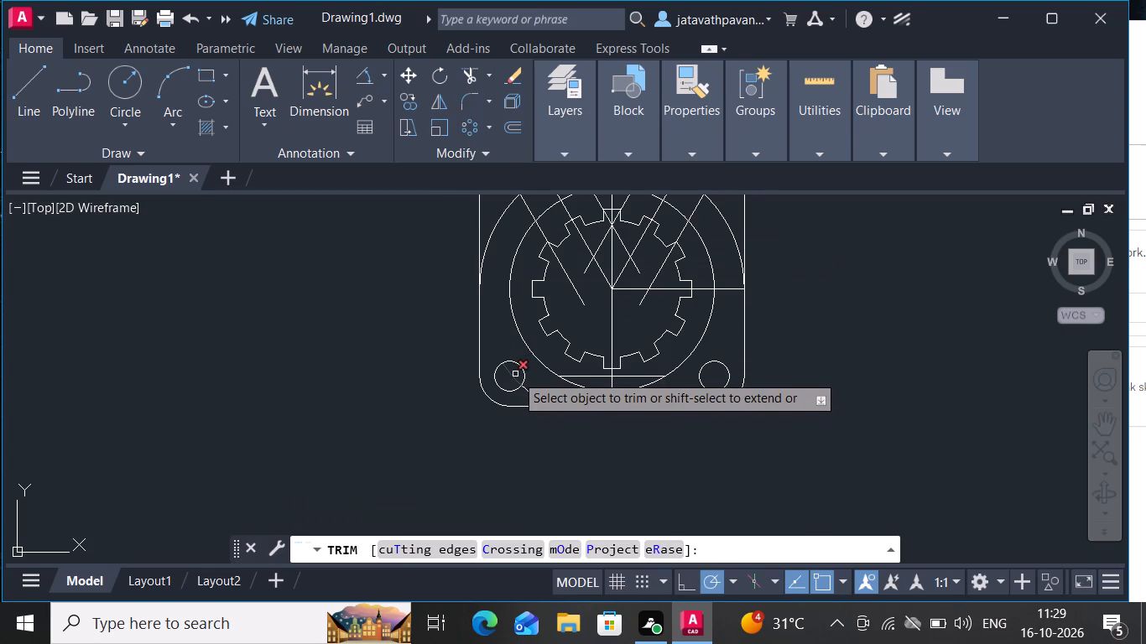
pyautogui.moveTo(515, 374); pyautogui.dragTo(529, 395)
pyautogui.click(529, 395)
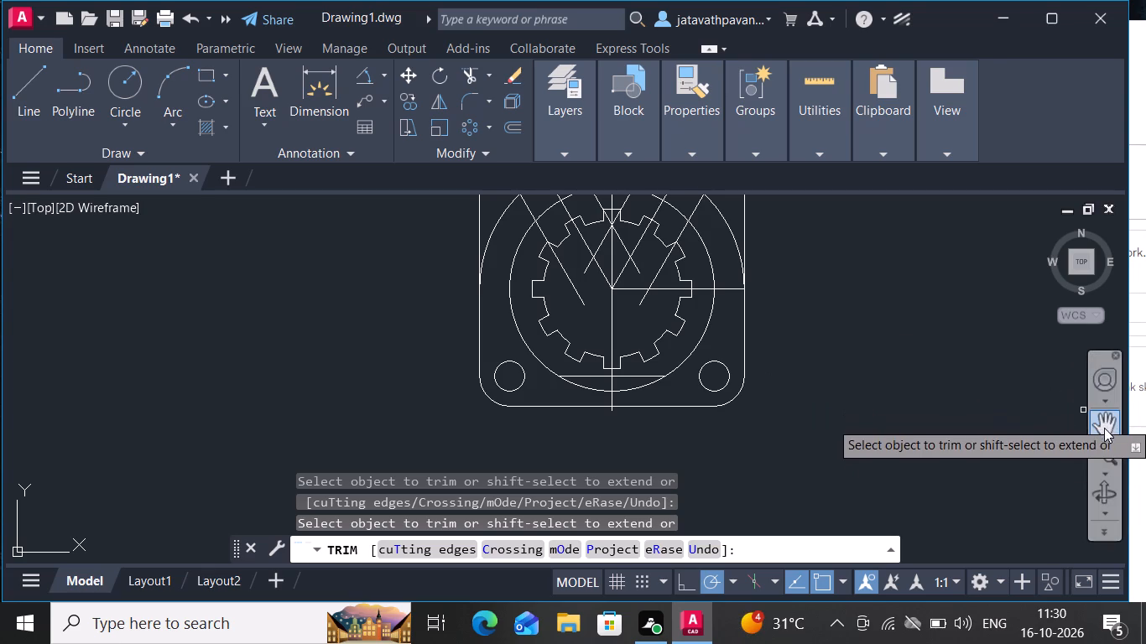
# Trim the lug arm centrelines and offset lines inside the slotted circle, down to the horizontal centreline.
pyautogui.press('Escape')
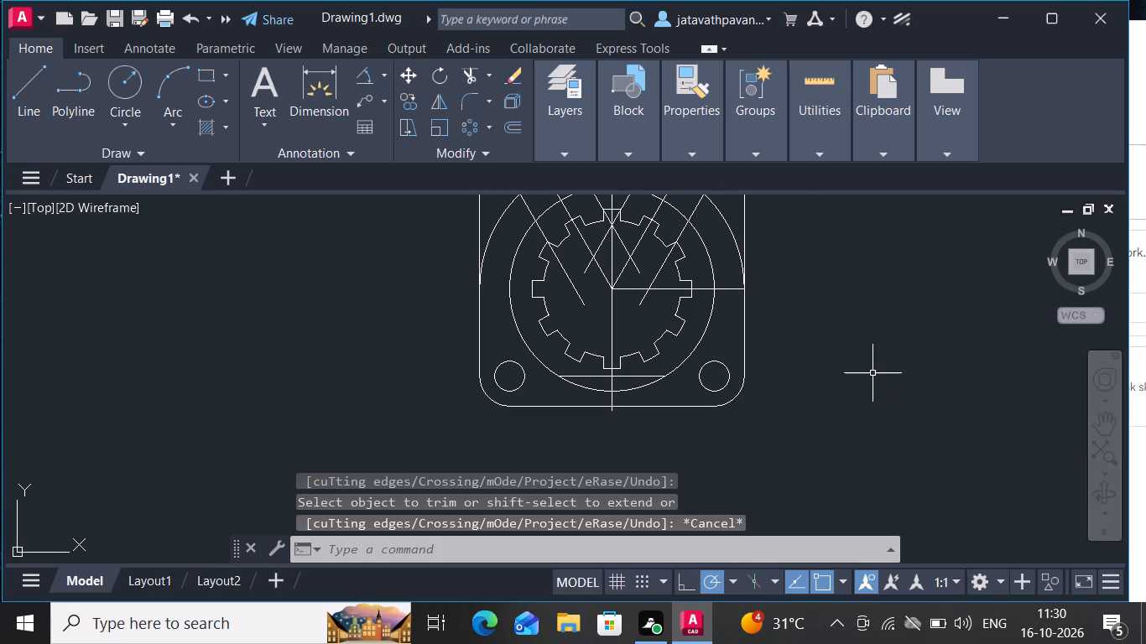
pyautogui.keyDown('ctrl'); pyautogui.scroll(-2, 872, 371); pyautogui.keyUp('ctrl')
pyautogui.keyDown('ctrl'); pyautogui.scroll(1, 872, 371); pyautogui.keyUp('ctrl')
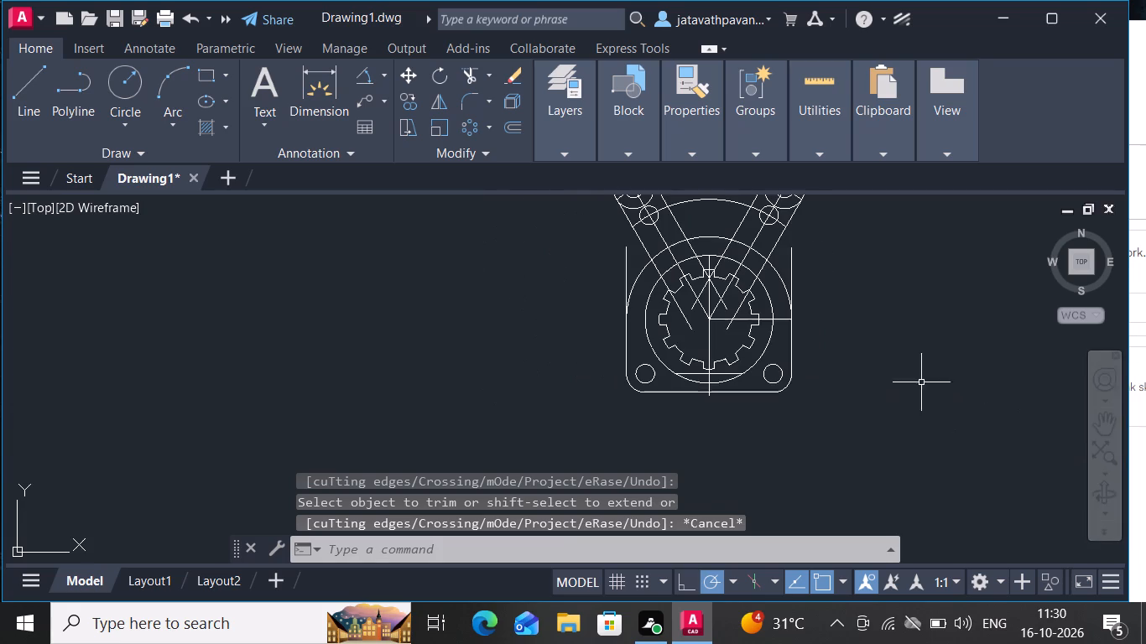
pyautogui.click(1102, 419)
pyautogui.moveTo(1102, 419); pyautogui.dragTo(925, 389)
pyautogui.moveTo(925, 389); pyautogui.dragTo(840, 460)
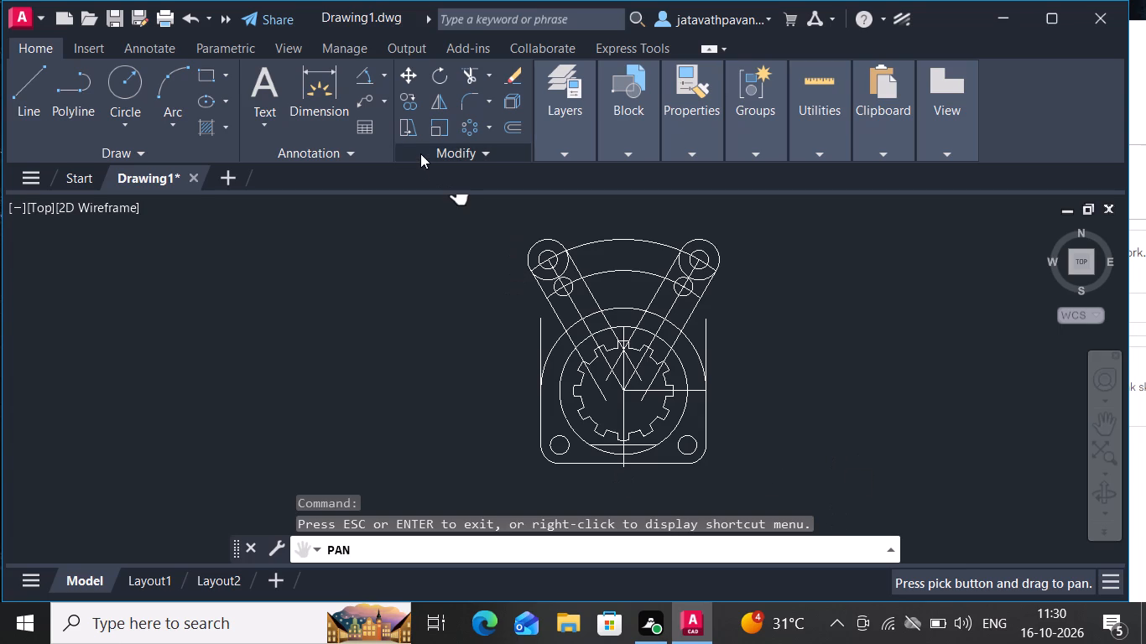
pyautogui.press('Escape')
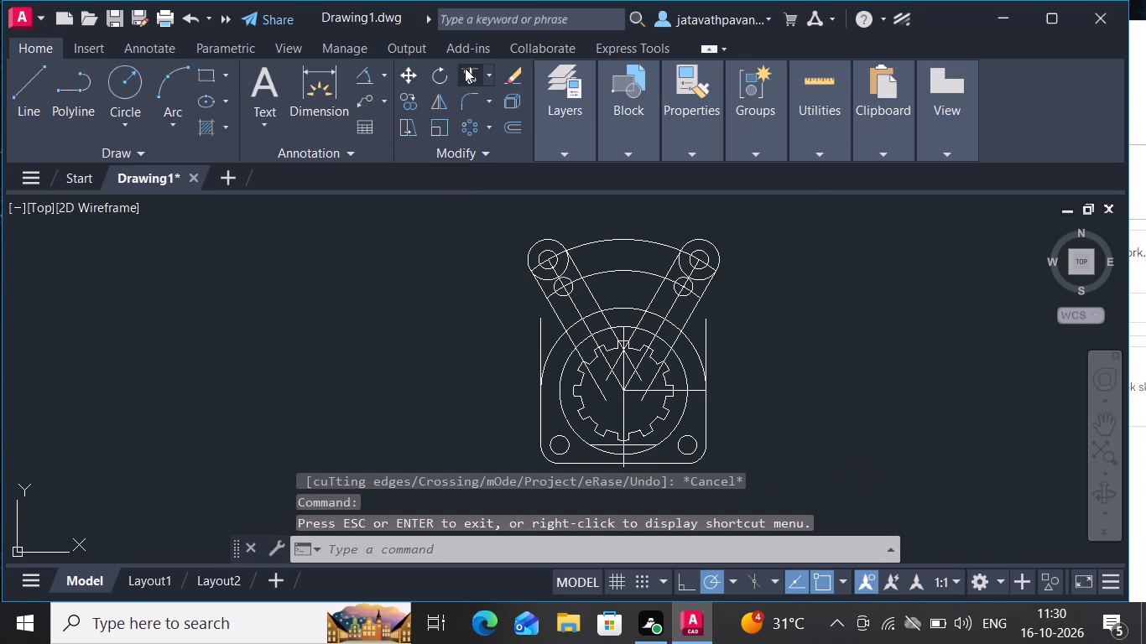
pyautogui.click(465, 68)
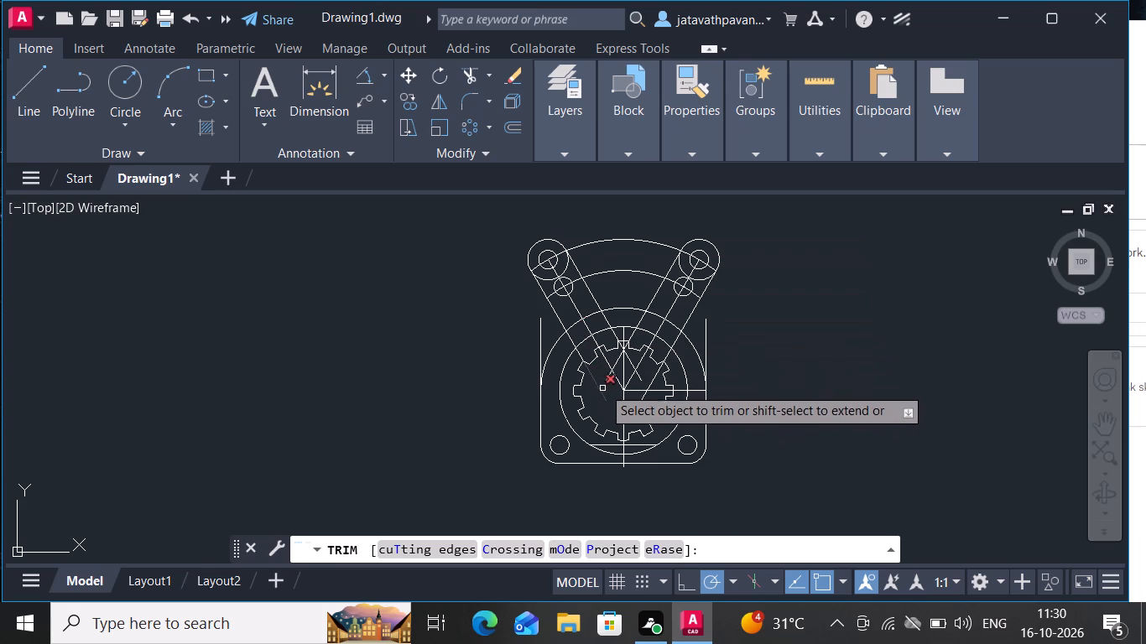
pyautogui.moveTo(600, 382); pyautogui.dragTo(612, 371)
pyautogui.click(612, 371)
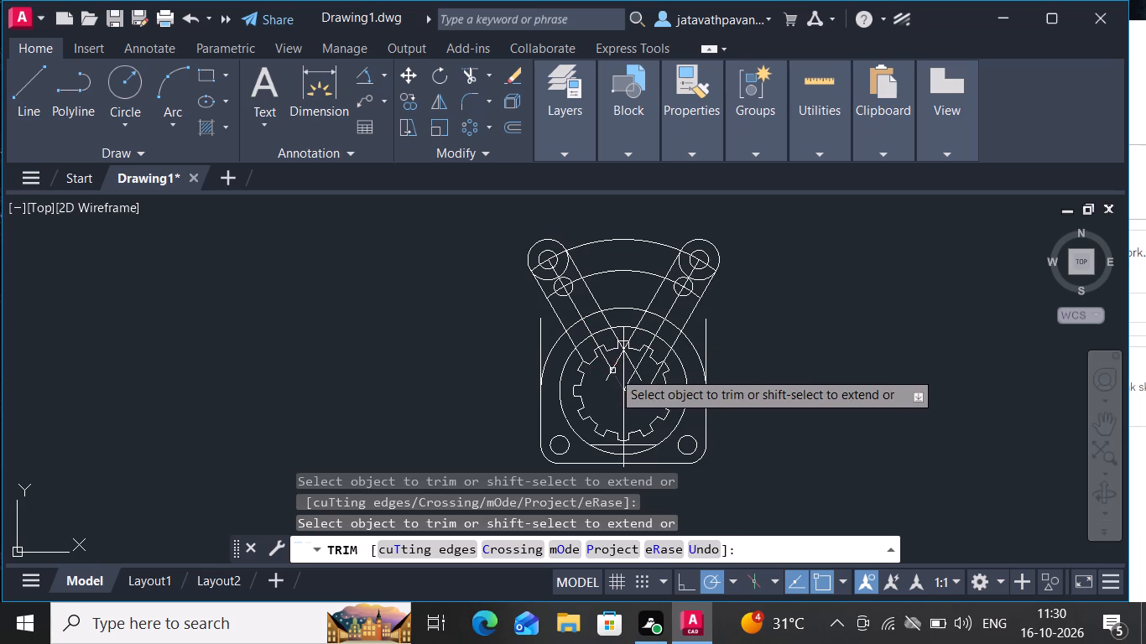
pyautogui.click(613, 364)
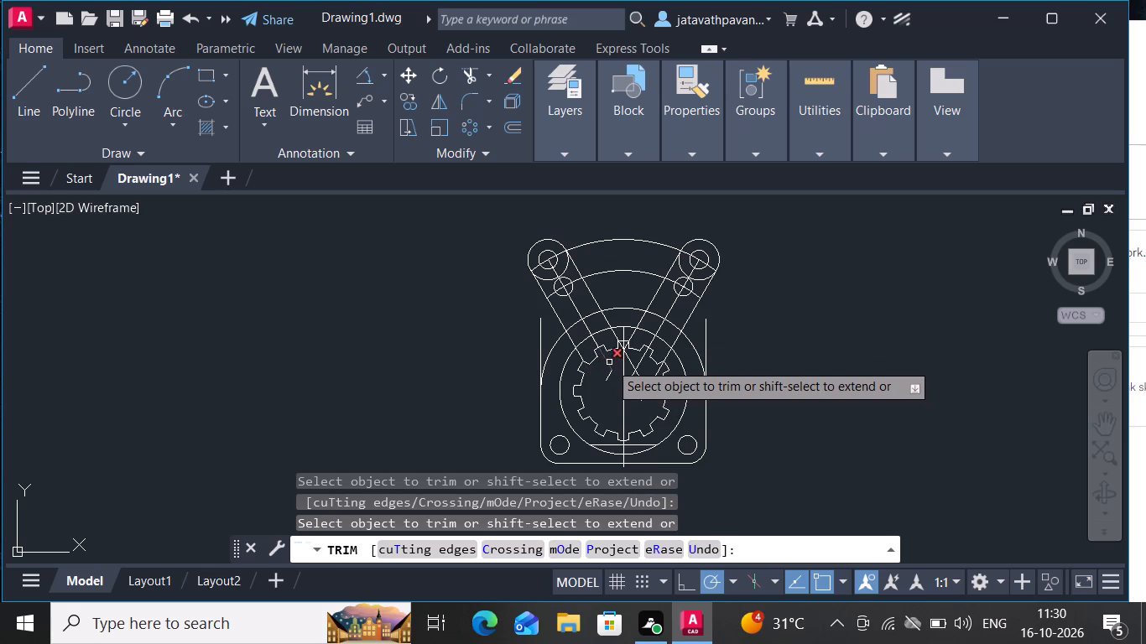
pyautogui.moveTo(609, 362); pyautogui.dragTo(610, 372)
pyautogui.moveTo(610, 372); pyautogui.dragTo(621, 369)
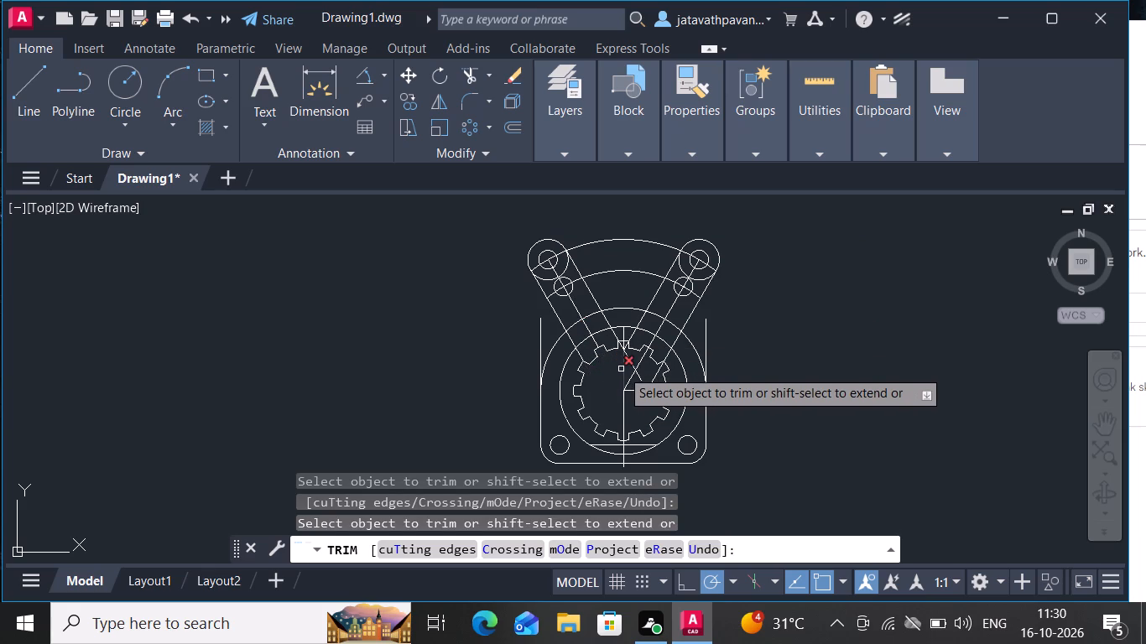
pyautogui.moveTo(621, 369); pyautogui.dragTo(631, 363)
pyautogui.moveTo(631, 363); pyautogui.dragTo(638, 363)
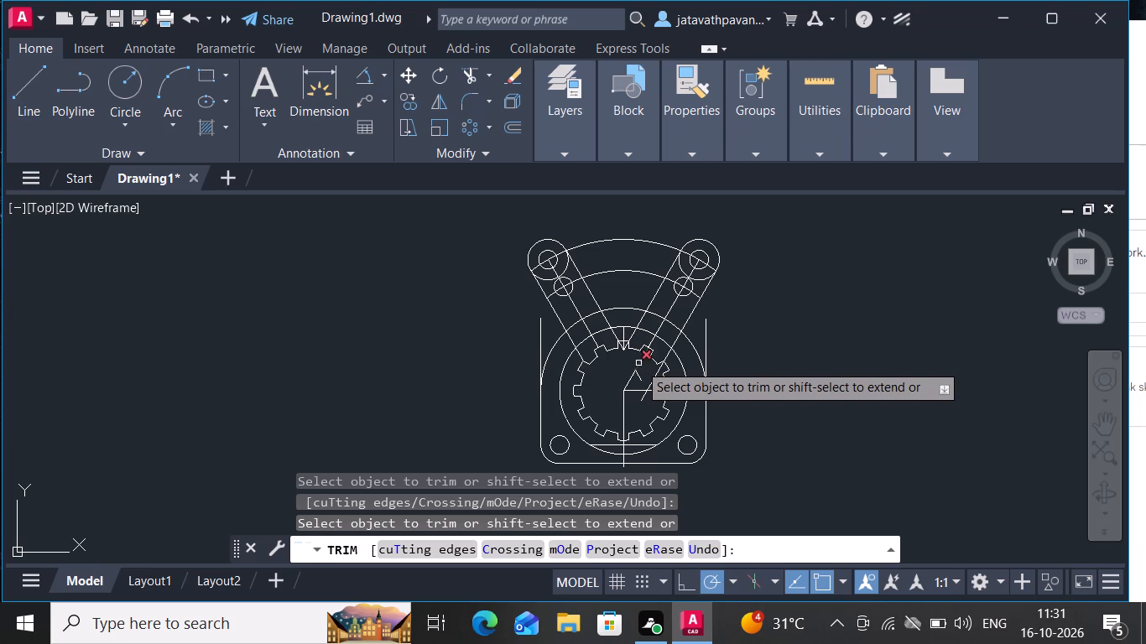
pyautogui.moveTo(638, 363); pyautogui.dragTo(643, 363)
pyautogui.moveTo(643, 363); pyautogui.dragTo(638, 371)
pyautogui.click(638, 371)
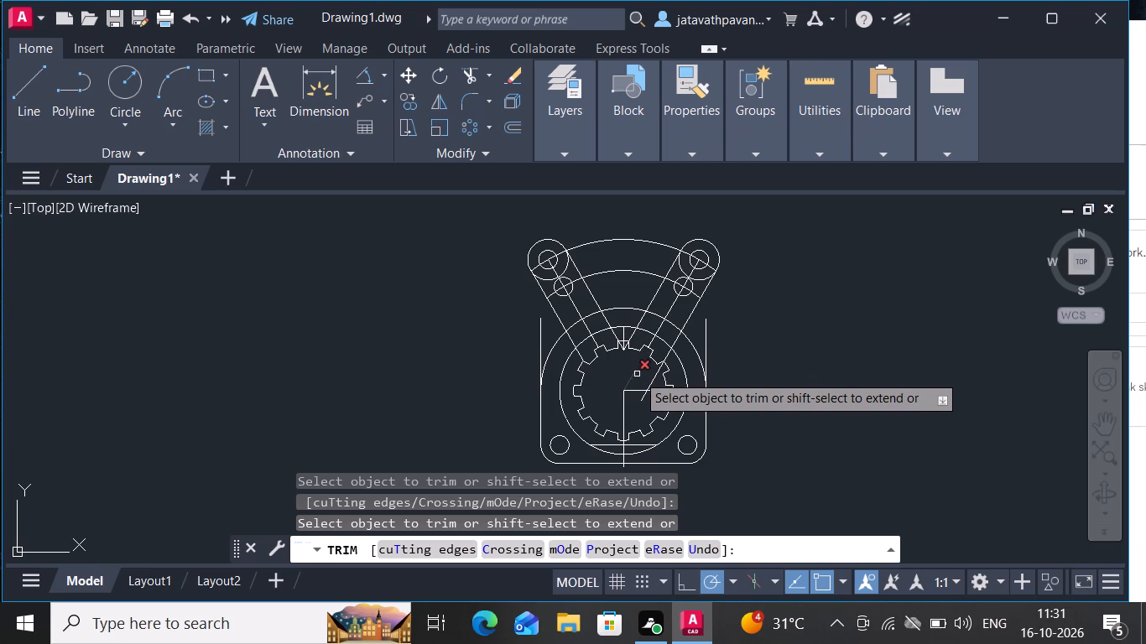
pyautogui.moveTo(637, 374); pyautogui.dragTo(657, 376)
pyautogui.moveTo(657, 376); pyautogui.dragTo(655, 379)
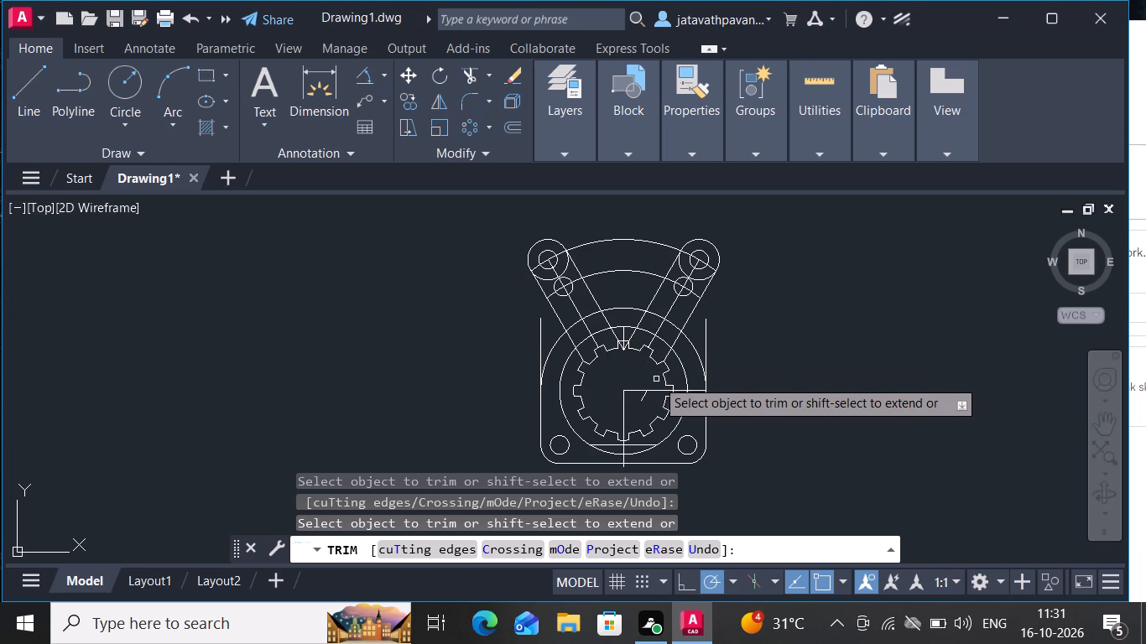
# Trim the horizontal and vertical centrelines inside the slotted circle, along with the leftover stub of the right arm's offset line.
pyautogui.moveTo(655, 379); pyautogui.dragTo(653, 393)
pyautogui.moveTo(653, 393); pyautogui.dragTo(639, 392)
pyautogui.click(639, 392)
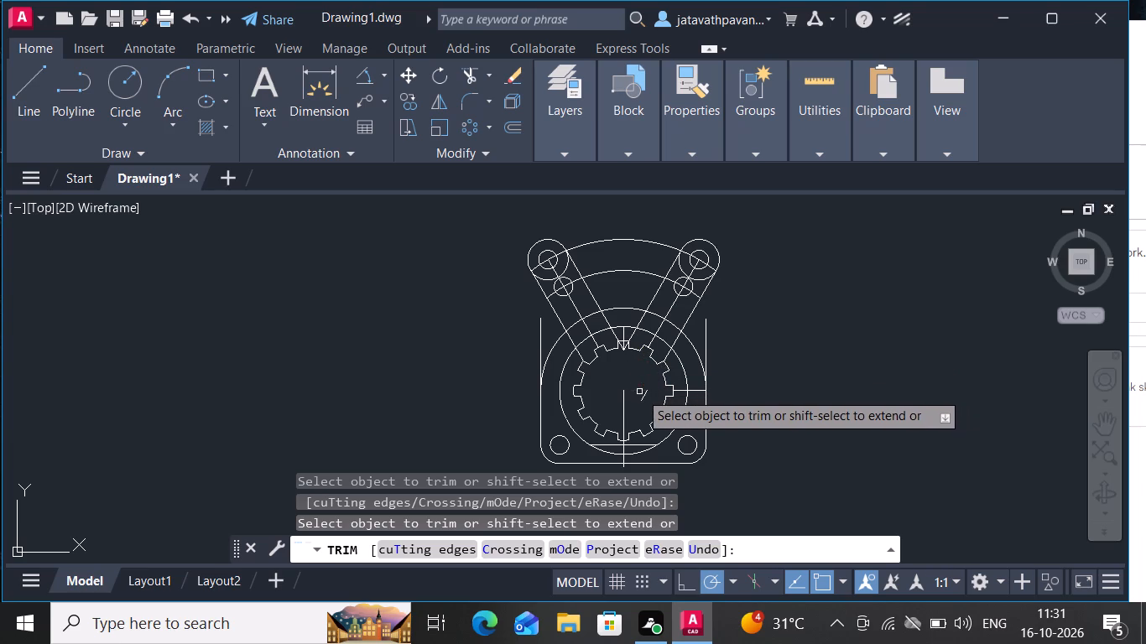
pyautogui.moveTo(641, 397); pyautogui.dragTo(625, 406)
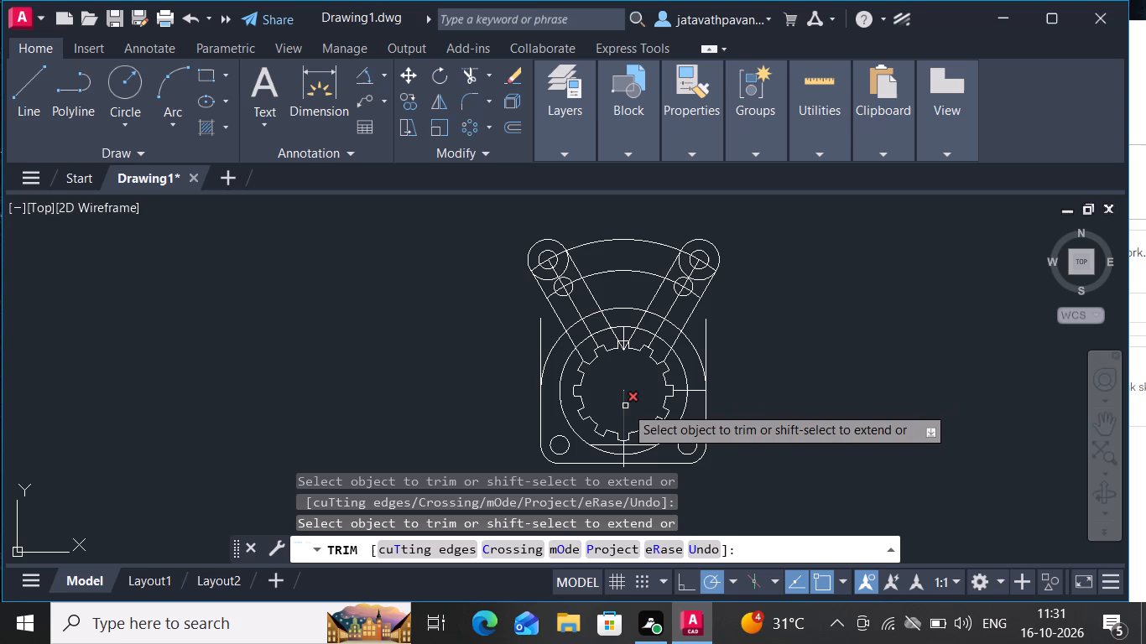
pyautogui.moveTo(625, 406); pyautogui.dragTo(622, 406)
pyautogui.click(622, 406)
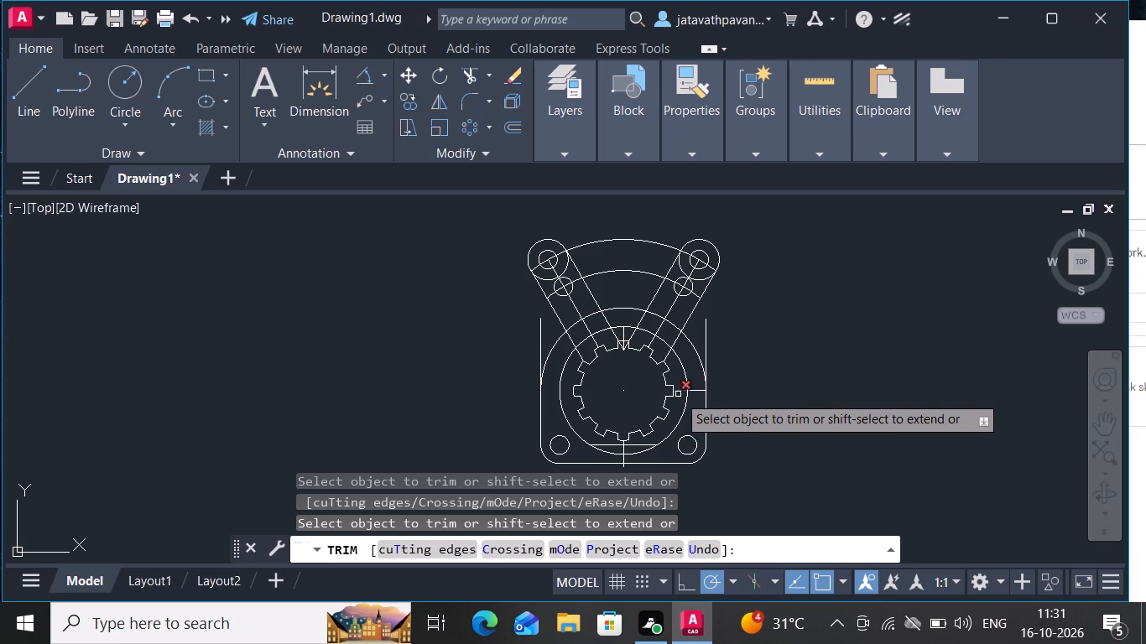
# Trim the horizontal centreline between the slotted circle and the base's right edge, and the vertical centreline stub at the base's bottom edge.
pyautogui.moveTo(678, 393); pyautogui.dragTo(681, 392)
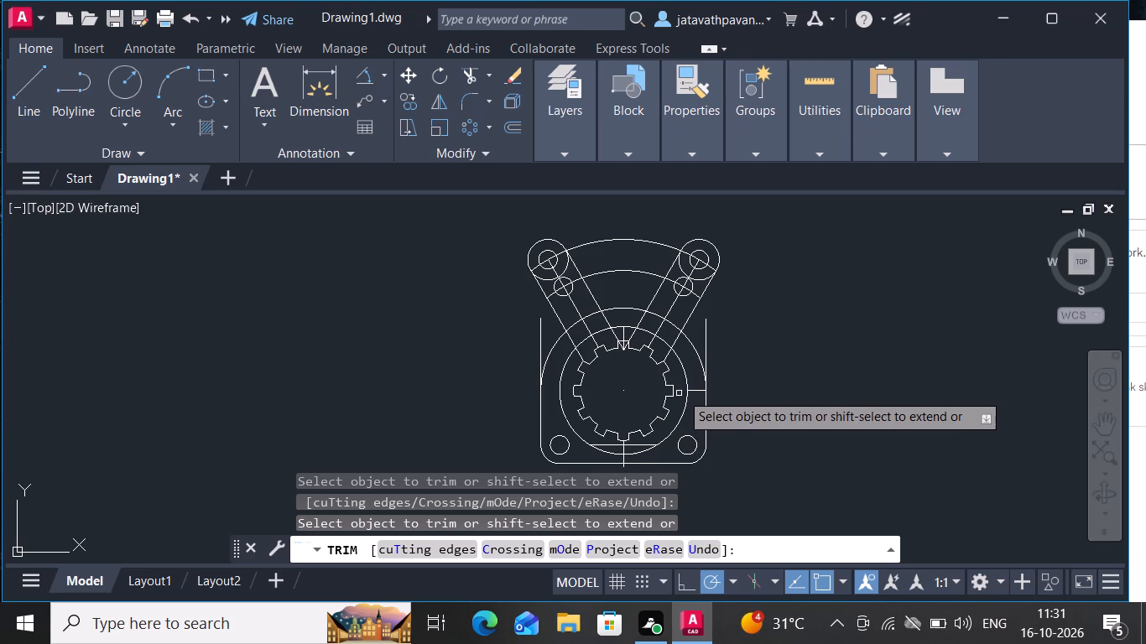
pyautogui.moveTo(681, 392); pyautogui.dragTo(700, 390)
pyautogui.moveTo(700, 390); pyautogui.dragTo(623, 452)
pyautogui.moveTo(623, 452); pyautogui.dragTo(623, 461)
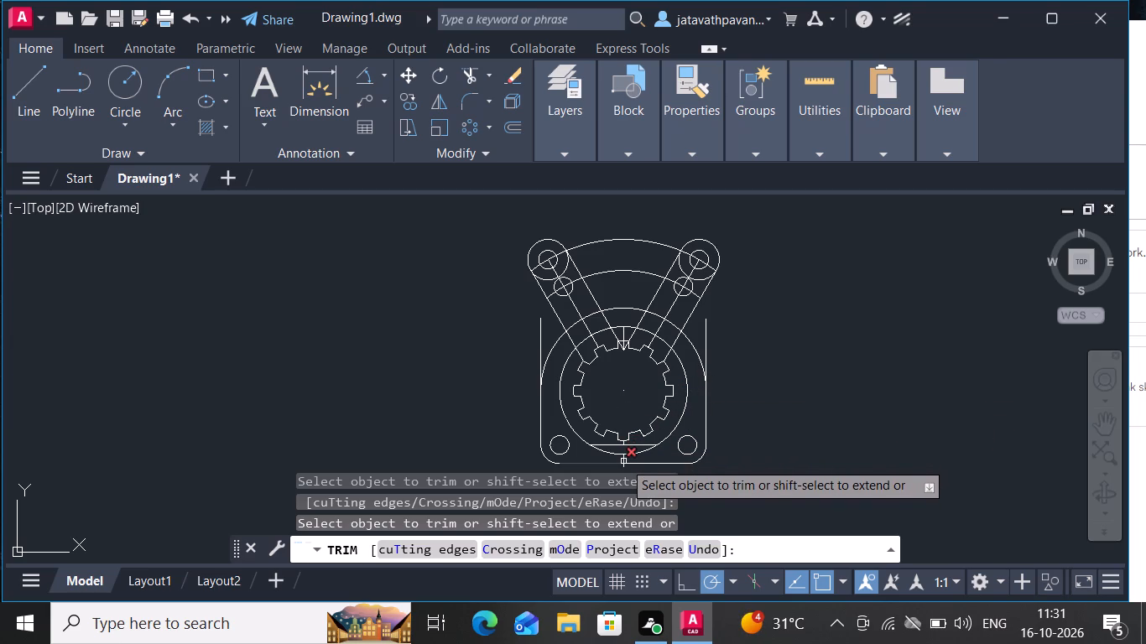
pyautogui.moveTo(623, 461); pyautogui.dragTo(623, 460)
pyautogui.moveTo(623, 460); pyautogui.dragTo(623, 468)
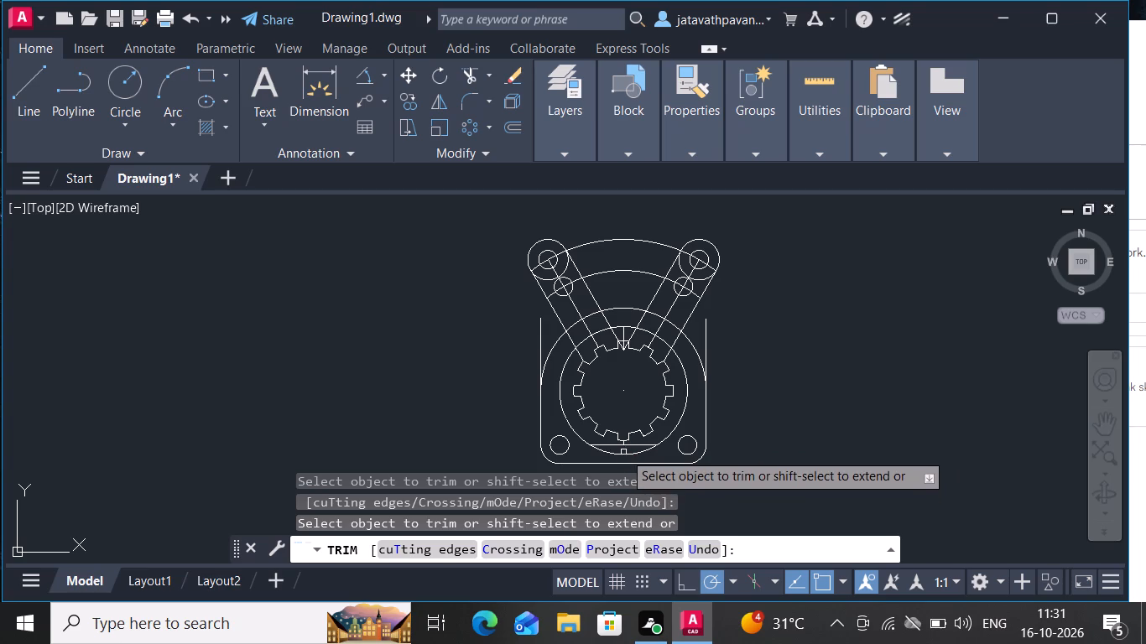
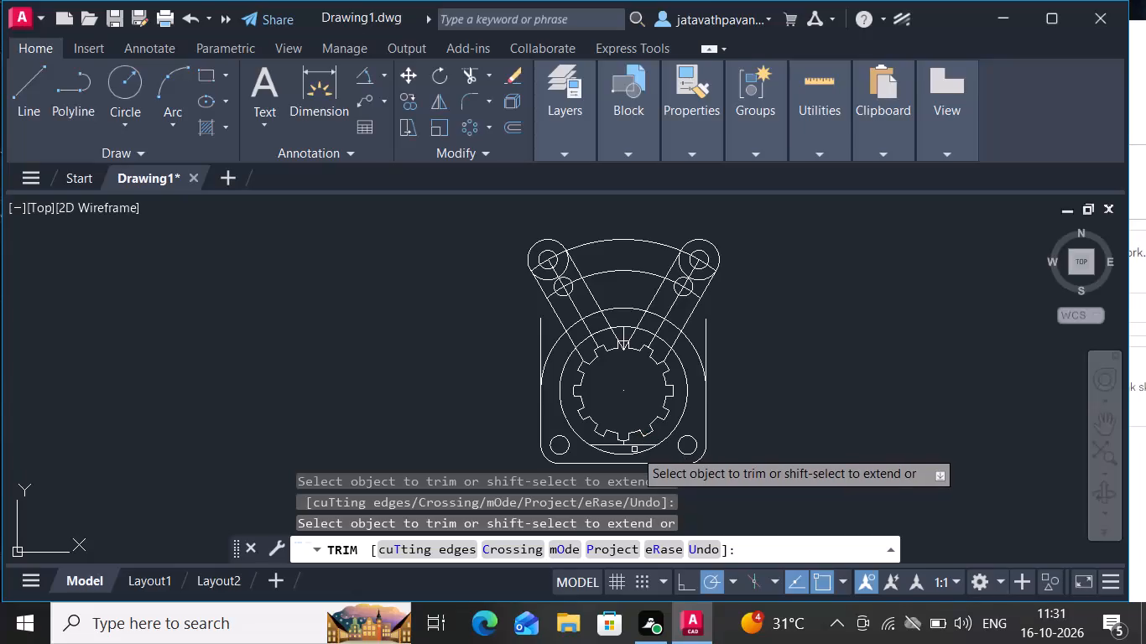
# Trim the short vertical centreline stub between the bottom slot of the slotted circle and the horizontal line below it.
pyautogui.keyDown('ctrl'); pyautogui.scroll(3, 634, 449); pyautogui.keyUp('ctrl')
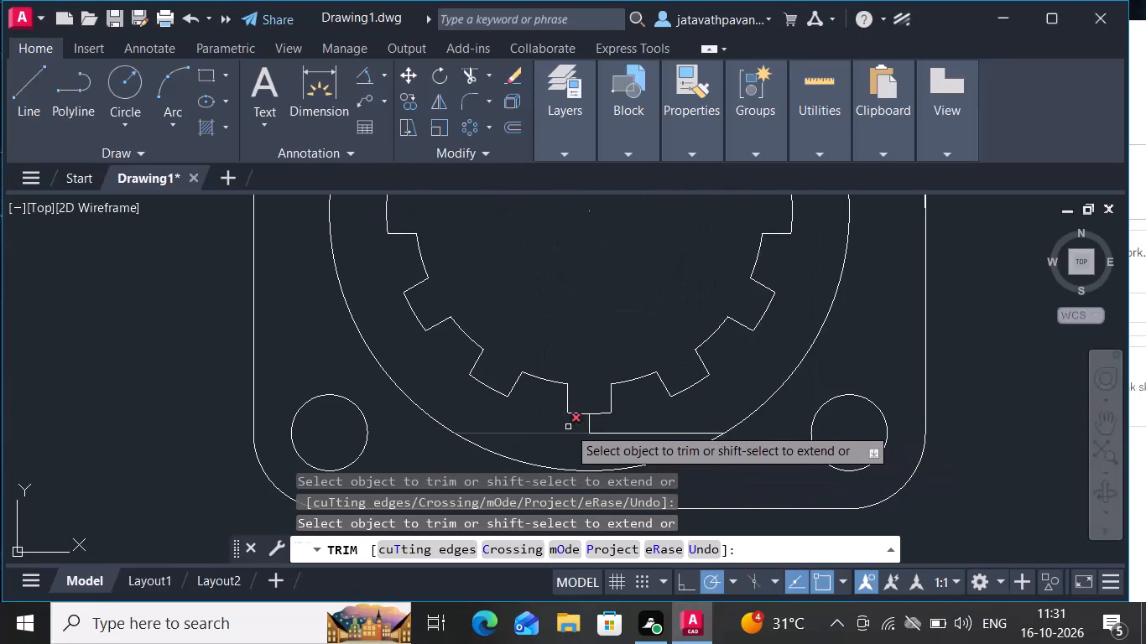
pyautogui.click(589, 424)
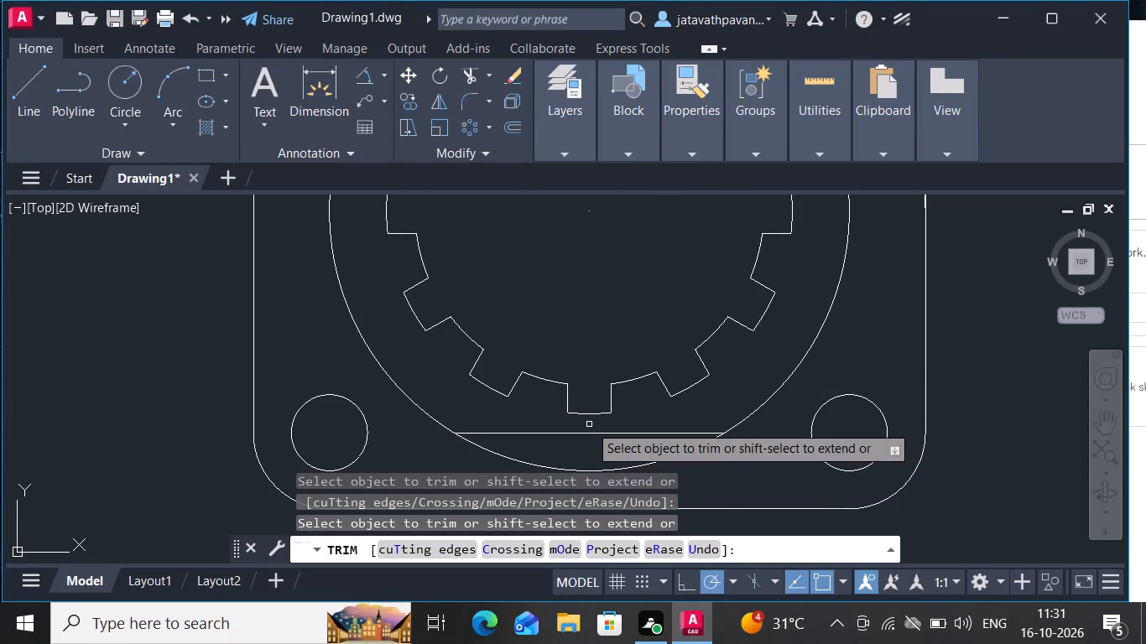
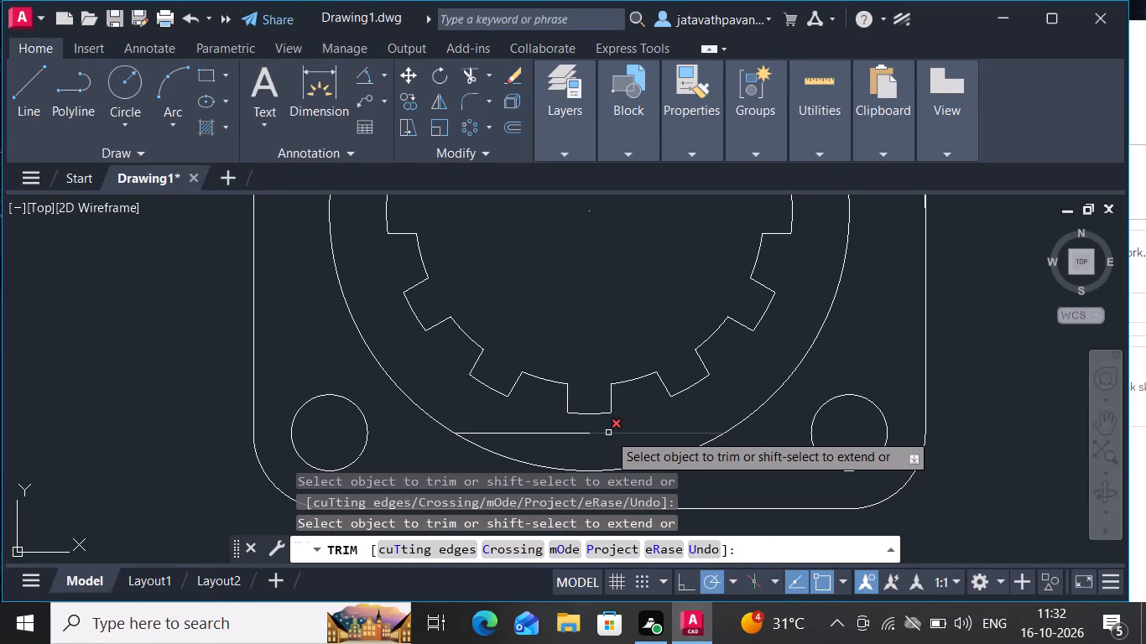
# Trim both halves of the horizontal line below the slotted circle's bottom slot, inside the surrounding circle.
pyautogui.moveTo(608, 433); pyautogui.dragTo(566, 434)
pyautogui.click(566, 434)
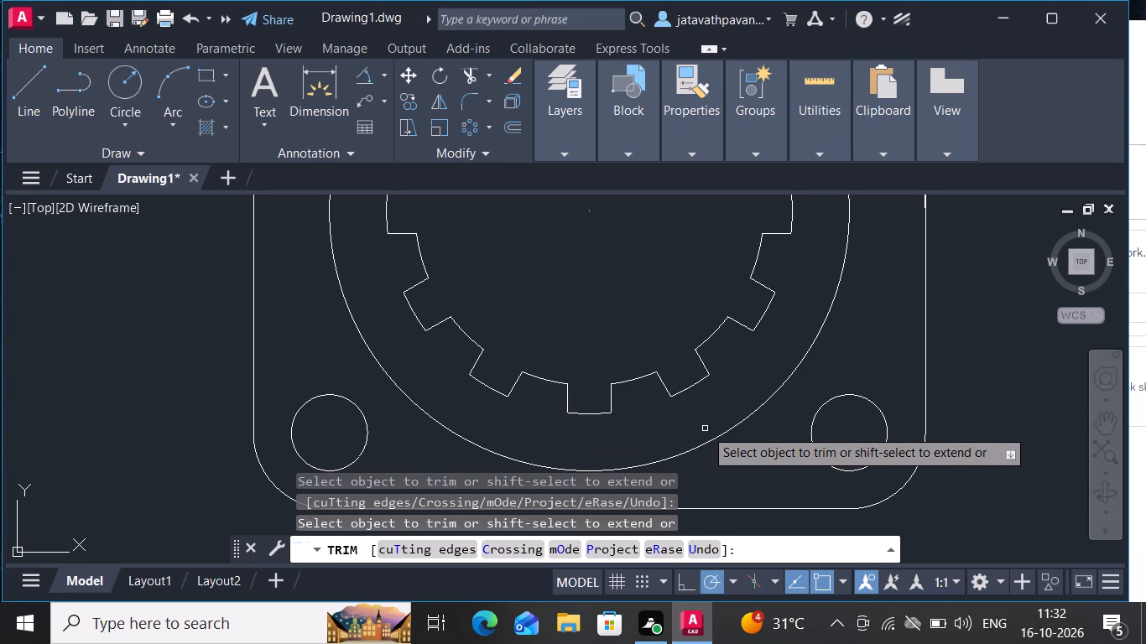
# Trim the portions of both upper lug arms' lines lying between the large outer arc and the circle around the slotted profile.
pyautogui.scroll(1, 540, 550)
pyautogui.scroll(-1, 540, 550)
pyautogui.scroll(1, 540, 550)
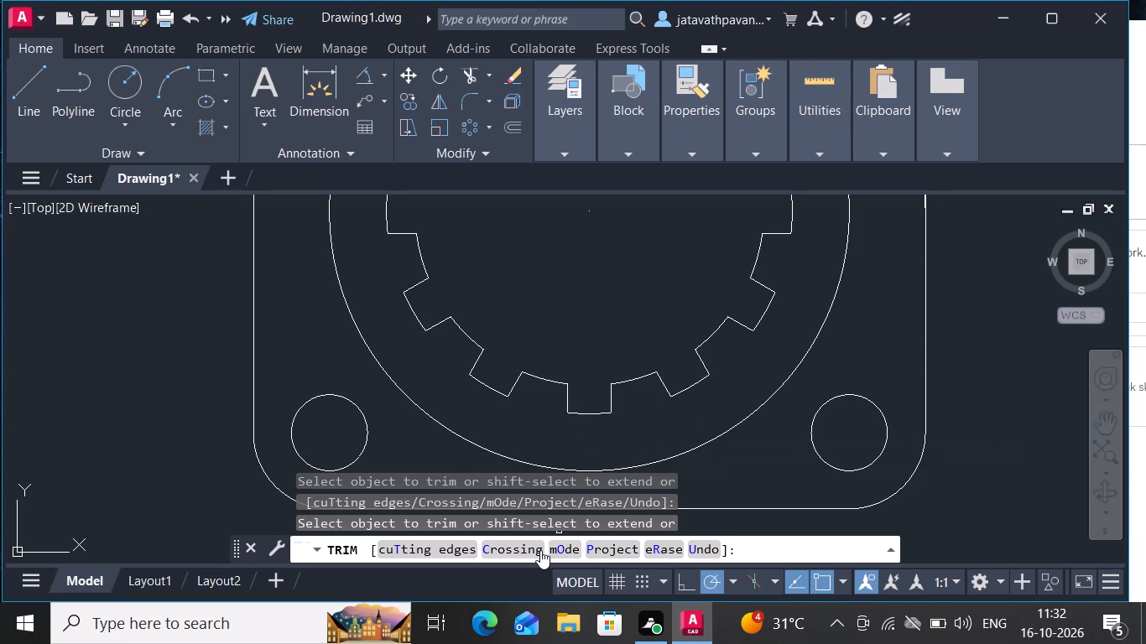
pyautogui.scroll(1, 540, 550)
pyautogui.keyDown('ctrl'); pyautogui.scroll(-3, 540, 550); pyautogui.keyUp('ctrl')
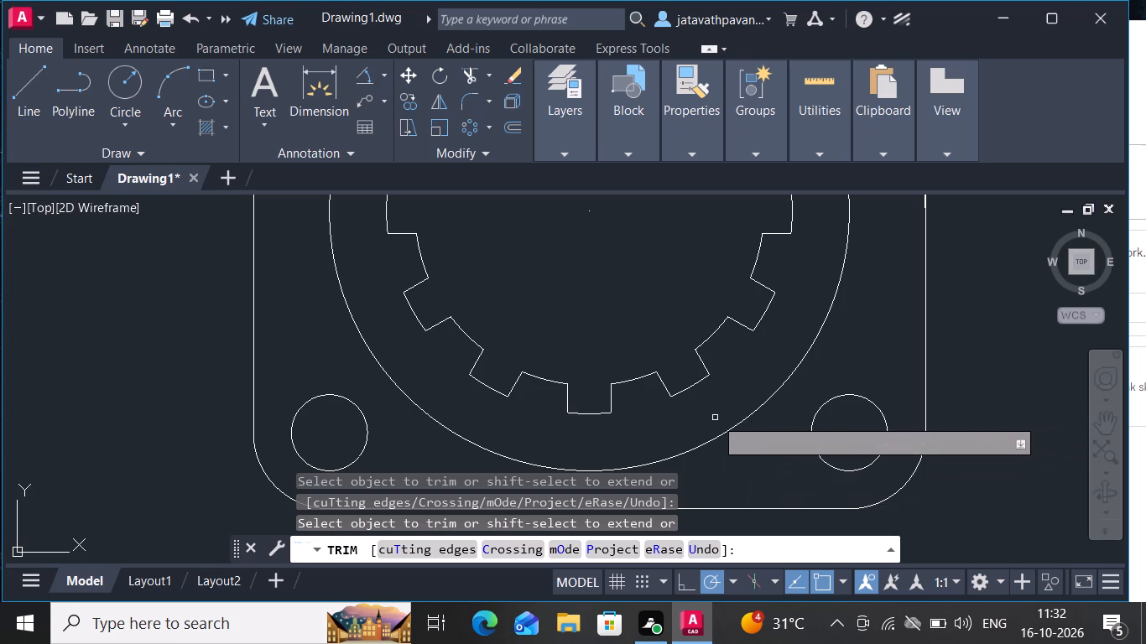
pyautogui.keyDown('ctrl'); pyautogui.scroll(-3, 715, 418); pyautogui.keyUp('ctrl')
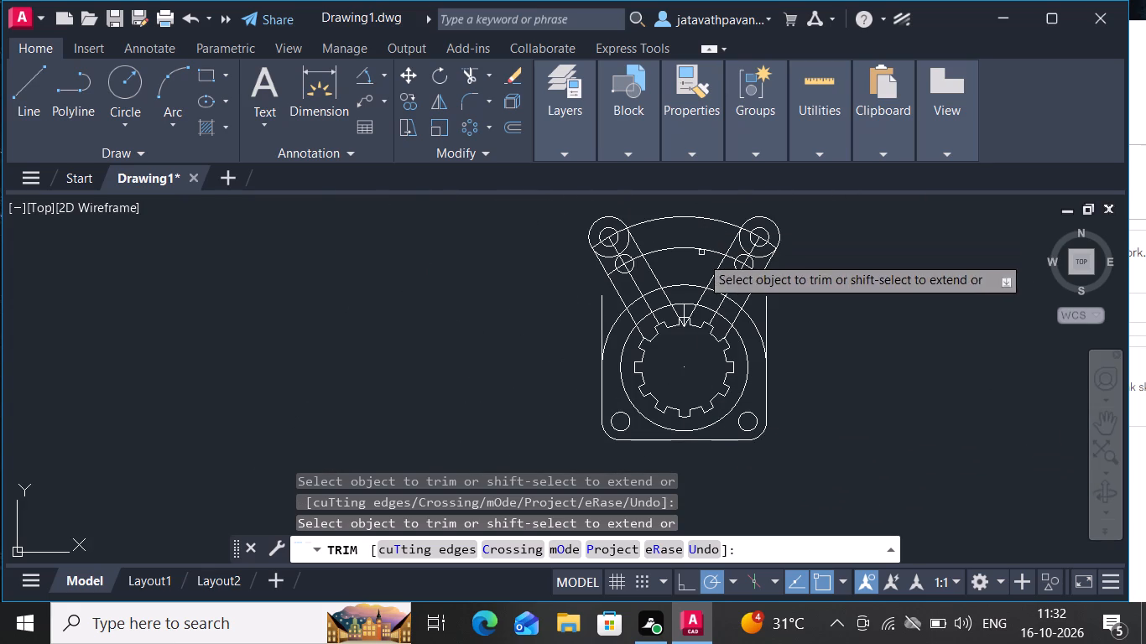
pyautogui.moveTo(670, 300); pyautogui.dragTo(638, 306)
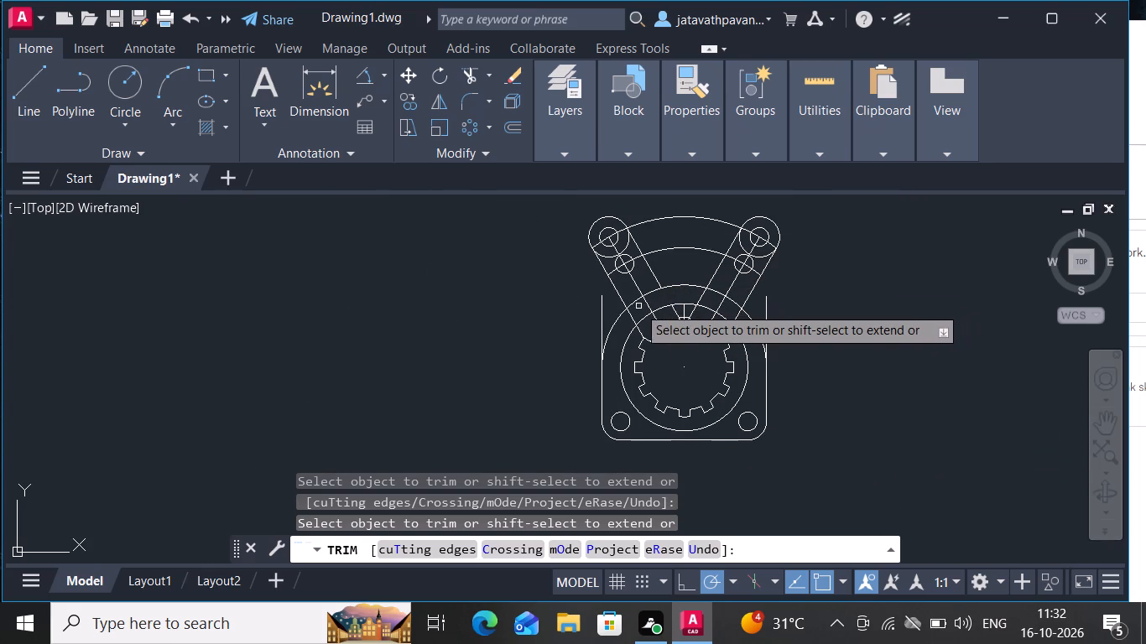
pyautogui.moveTo(638, 306); pyautogui.dragTo(648, 305)
pyautogui.moveTo(648, 305); pyautogui.dragTo(634, 314)
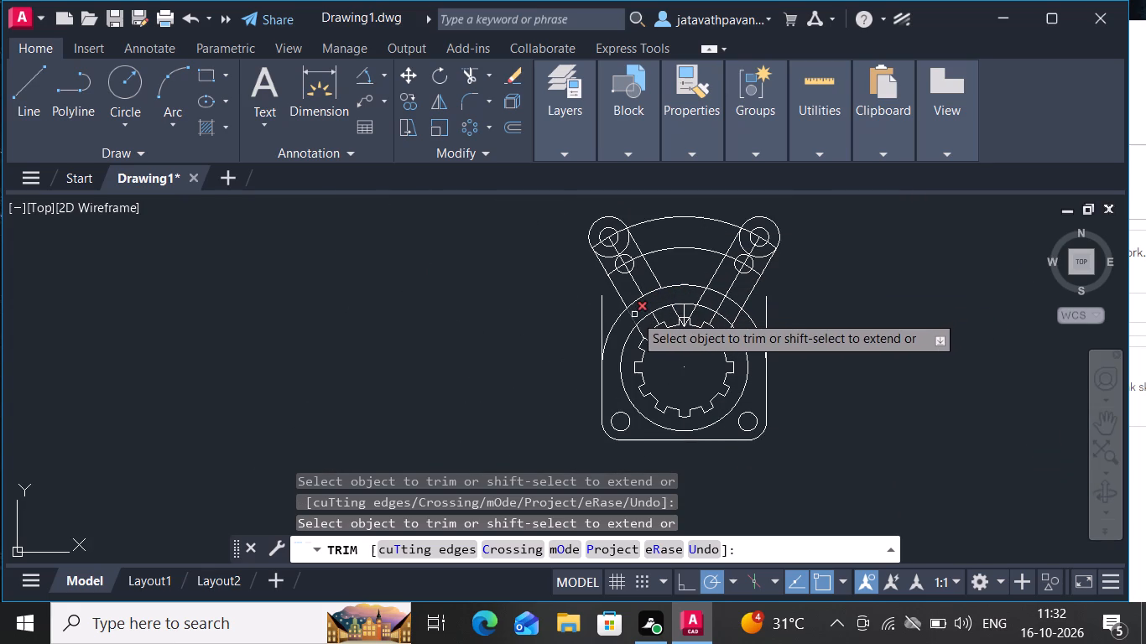
pyautogui.moveTo(634, 314); pyautogui.dragTo(634, 315)
pyautogui.click(634, 315)
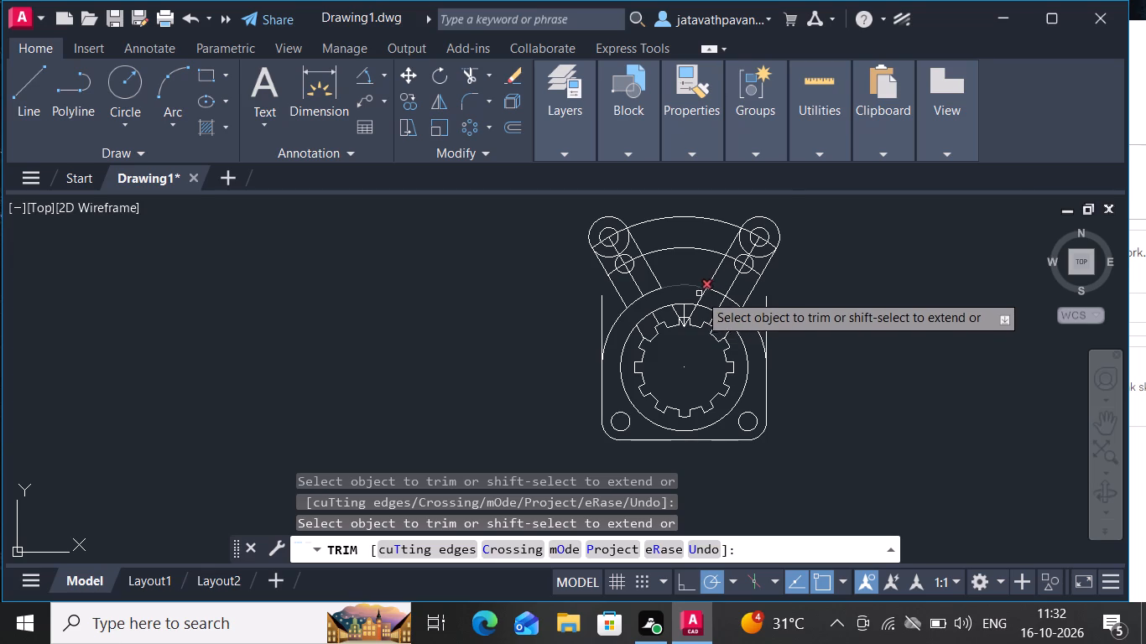
pyautogui.moveTo(700, 298); pyautogui.dragTo(716, 303)
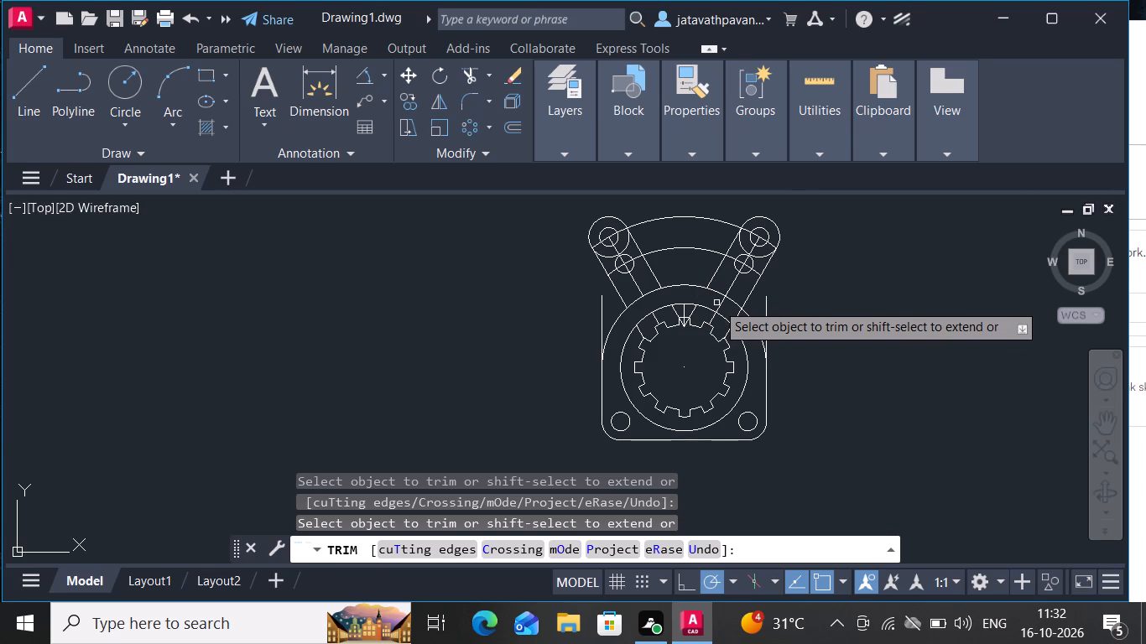
pyautogui.moveTo(716, 303); pyautogui.dragTo(721, 308)
pyautogui.moveTo(721, 308); pyautogui.dragTo(732, 316)
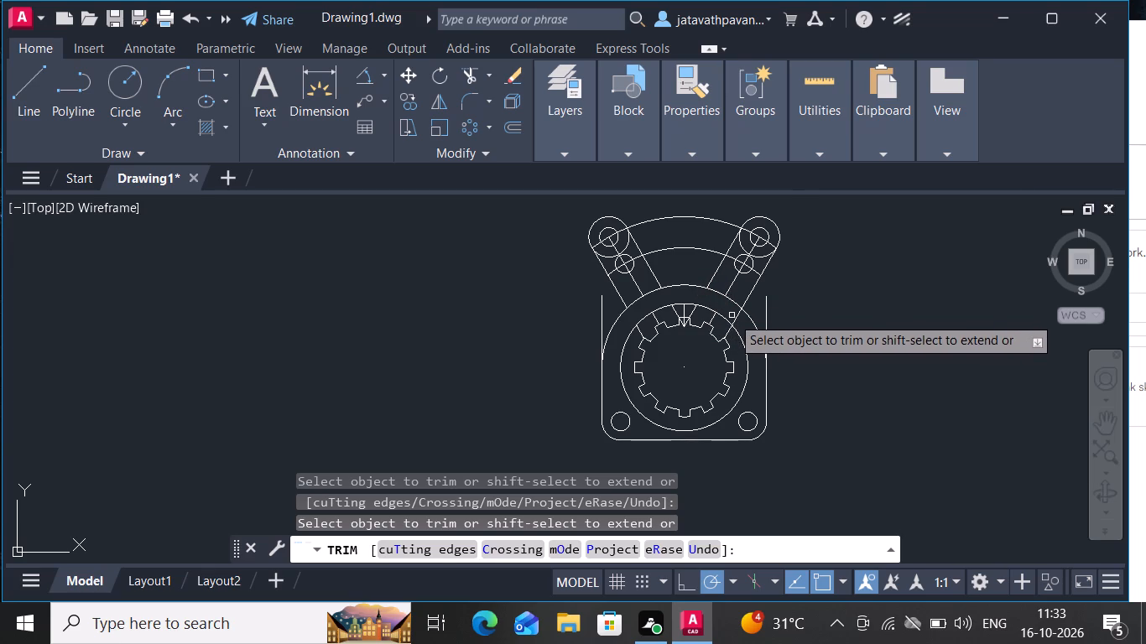
pyautogui.moveTo(732, 316); pyautogui.dragTo(736, 318)
pyautogui.click(736, 318)
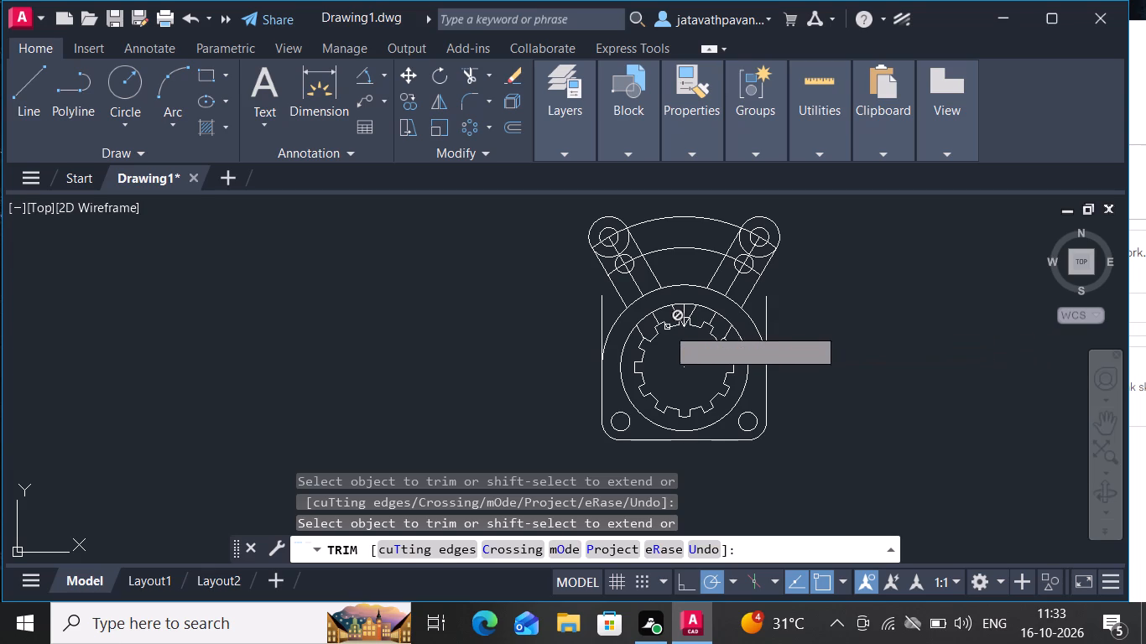
# Trim the arm lines and vertical centreline between the slotted profile and the circle surrounding it.
pyautogui.moveTo(674, 312); pyautogui.dragTo(654, 315)
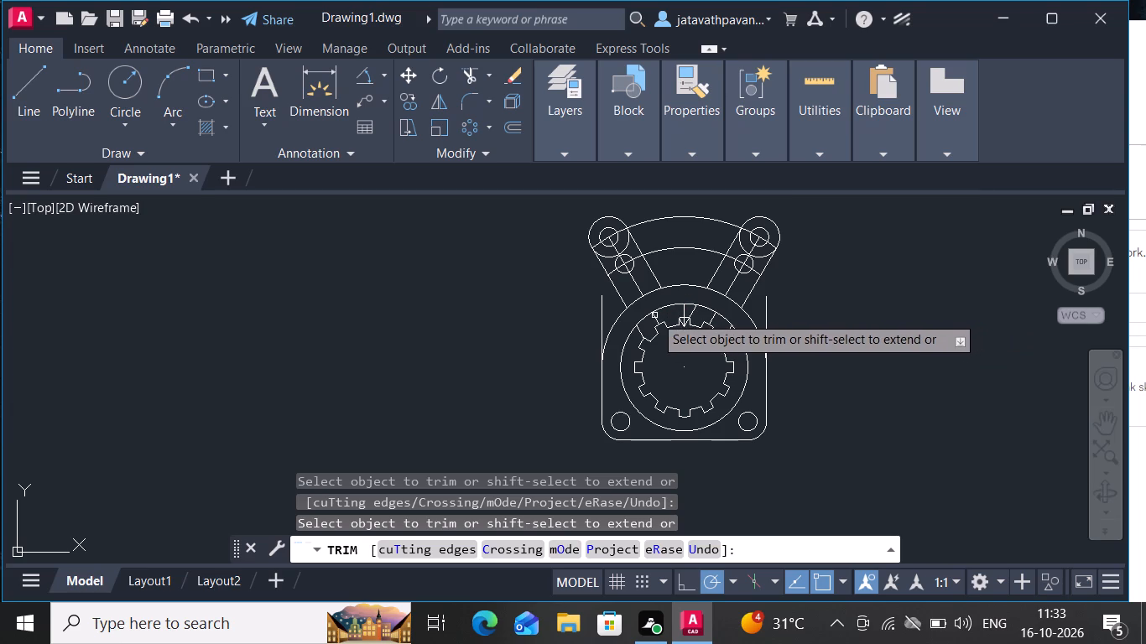
pyautogui.moveTo(654, 315); pyautogui.dragTo(654, 317)
pyautogui.moveTo(654, 317); pyautogui.dragTo(635, 328)
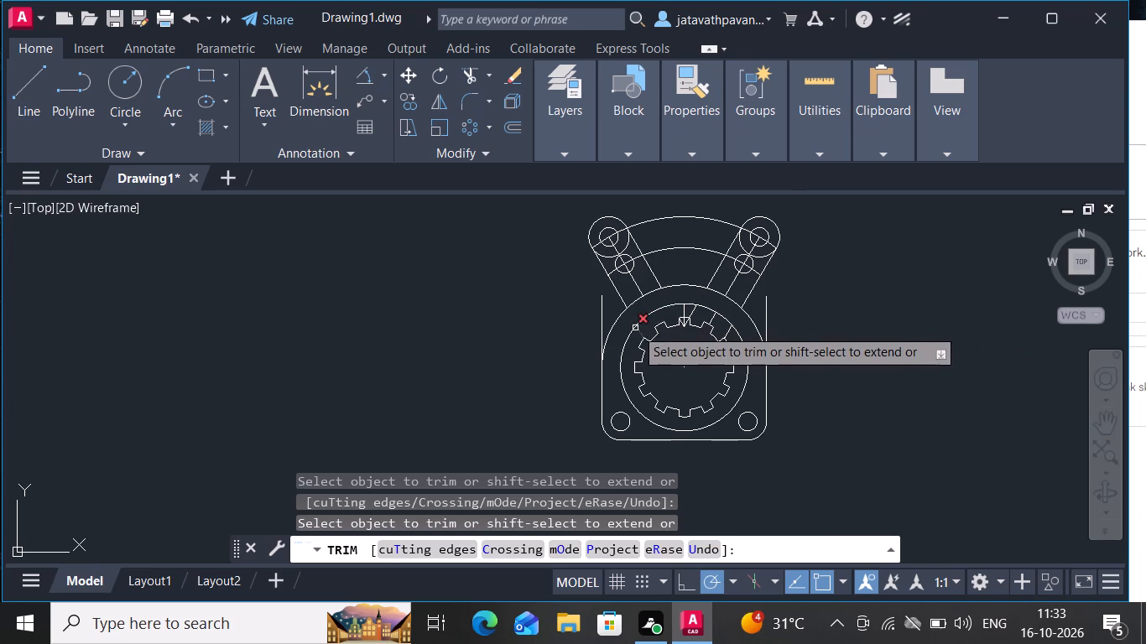
pyautogui.moveTo(635, 328); pyautogui.dragTo(640, 333)
pyautogui.moveTo(640, 333); pyautogui.dragTo(656, 328)
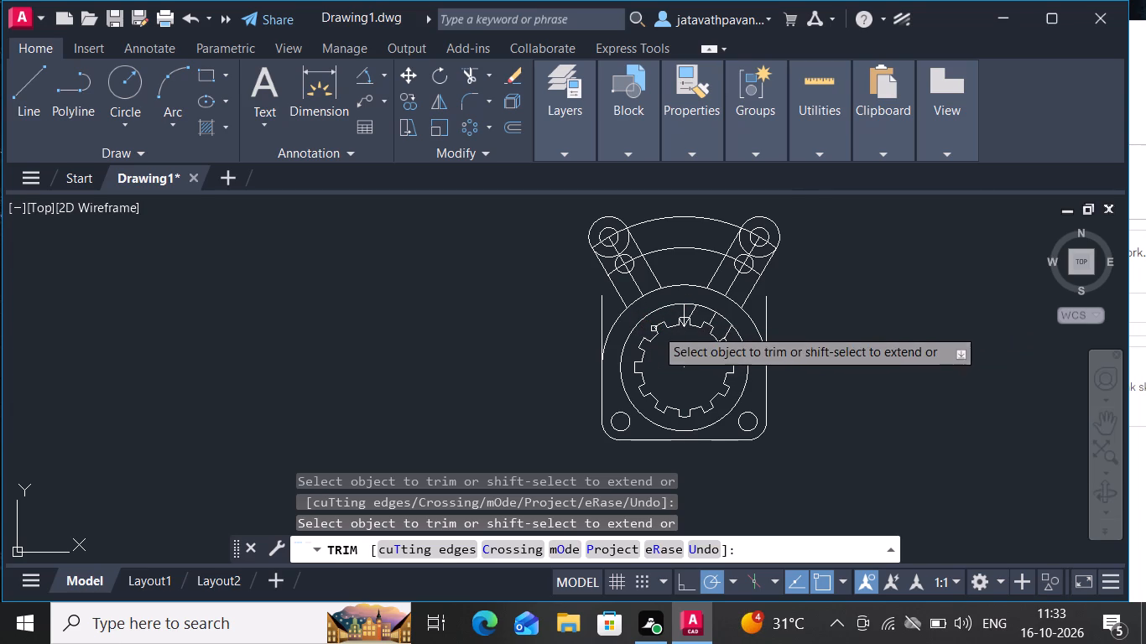
pyautogui.moveTo(656, 328); pyautogui.dragTo(685, 314)
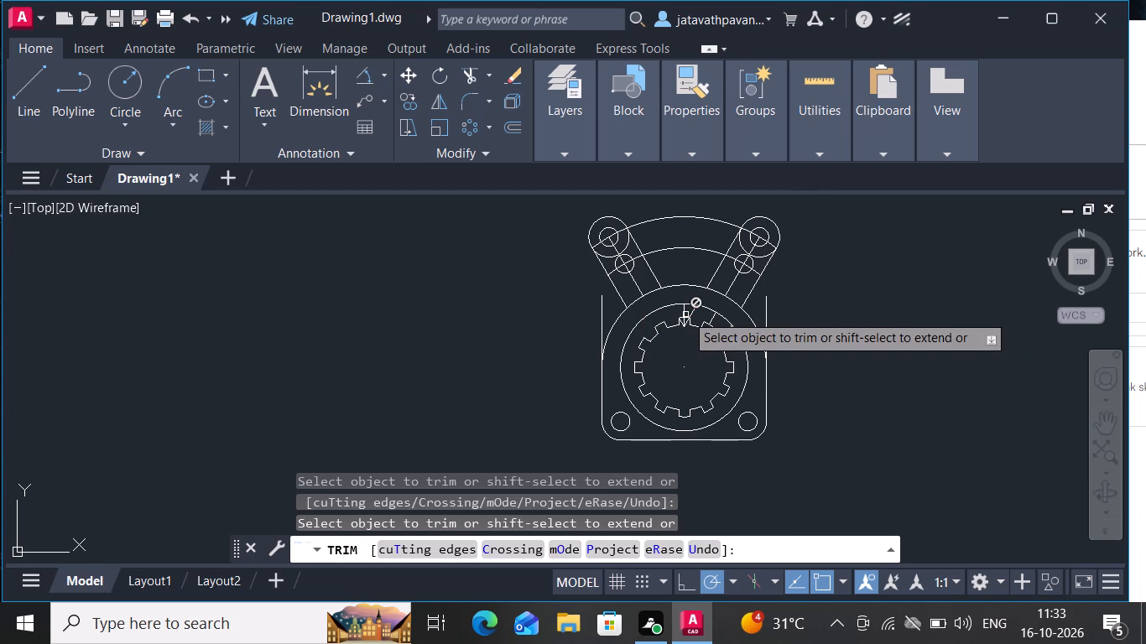
pyautogui.moveTo(685, 314); pyautogui.dragTo(685, 313)
pyautogui.moveTo(685, 313); pyautogui.dragTo(692, 314)
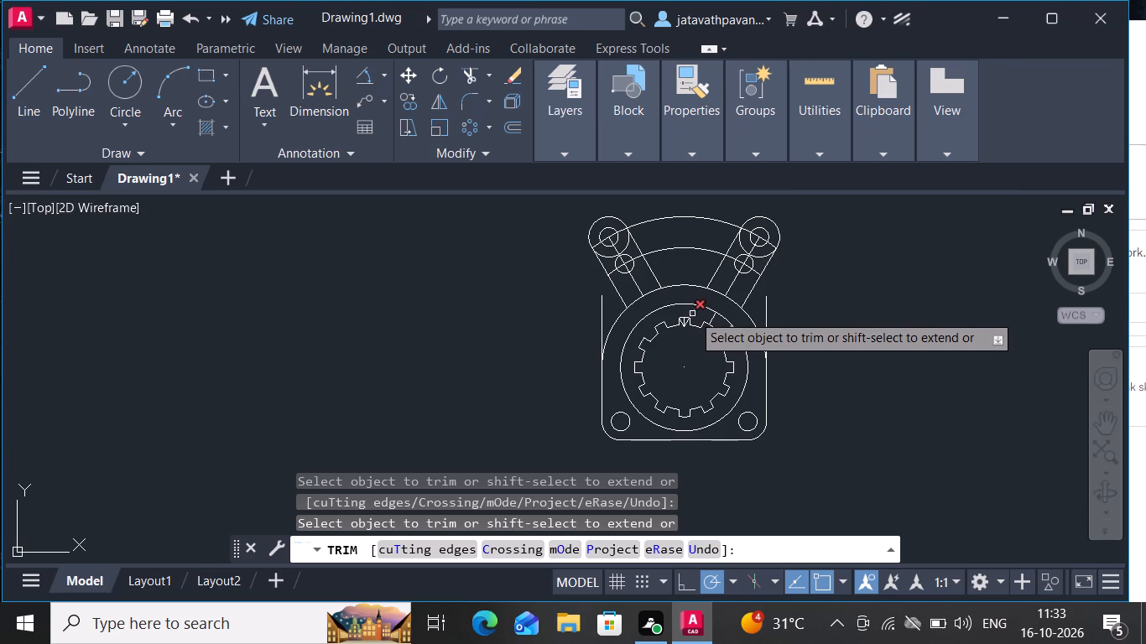
pyautogui.moveTo(692, 314); pyautogui.dragTo(713, 320)
pyautogui.moveTo(713, 320); pyautogui.dragTo(717, 326)
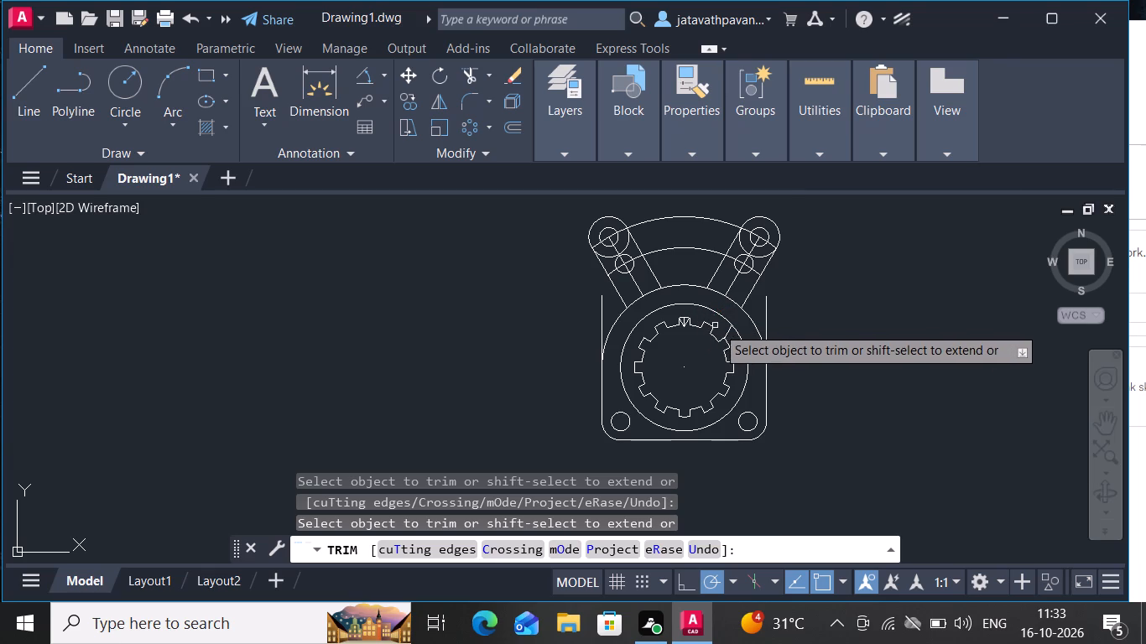
pyautogui.moveTo(717, 326); pyautogui.dragTo(728, 331)
pyautogui.click(728, 331)
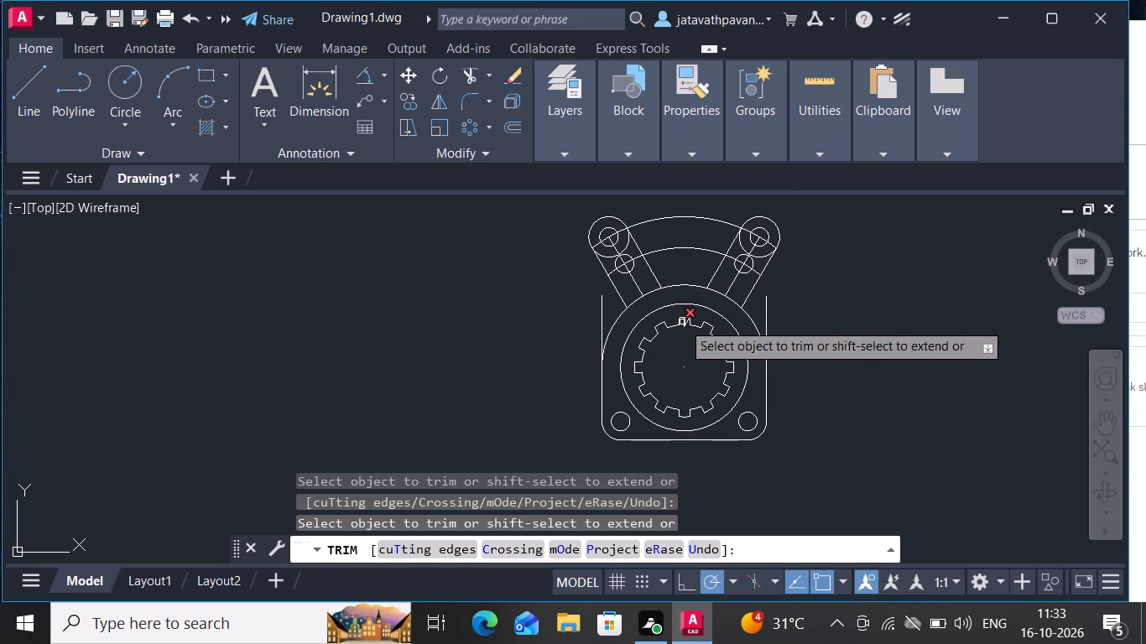
# Trim the remaining slanted and vertical line stubs inside the top slot of the slotted circle.
pyautogui.keyDown('ctrl'); pyautogui.scroll(3, 683, 325); pyautogui.keyUp('ctrl')
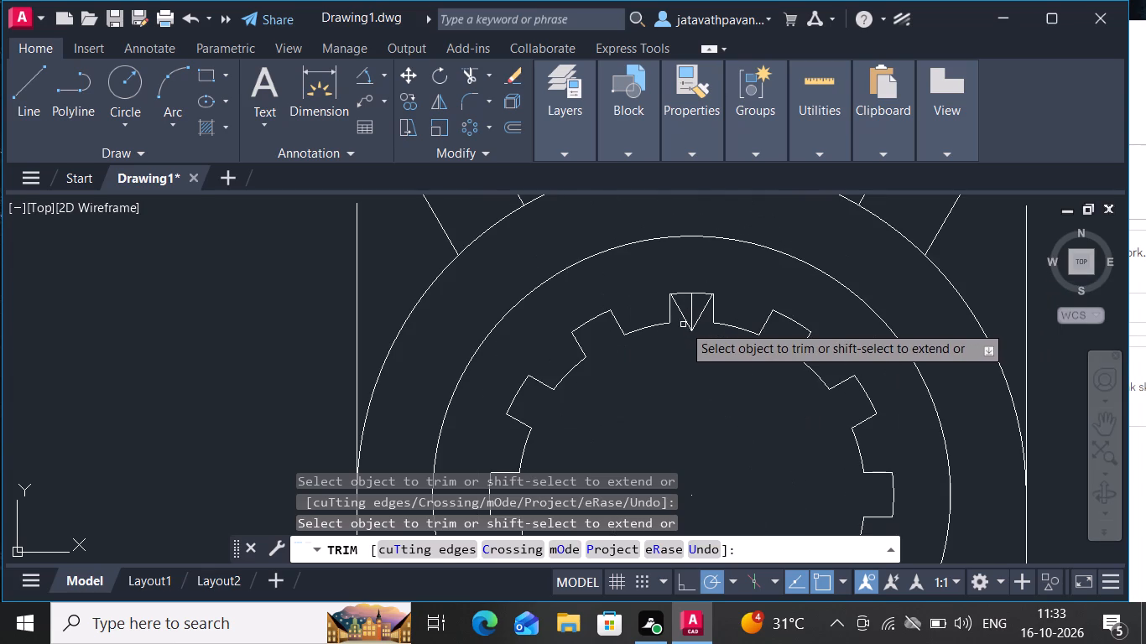
pyautogui.moveTo(682, 313); pyautogui.dragTo(701, 314)
pyautogui.moveTo(701, 314); pyautogui.dragTo(692, 307)
pyautogui.doubleClick(692, 307)
pyautogui.keyDown('ctrl'); pyautogui.scroll(-1, 692, 307); pyautogui.keyUp('ctrl')
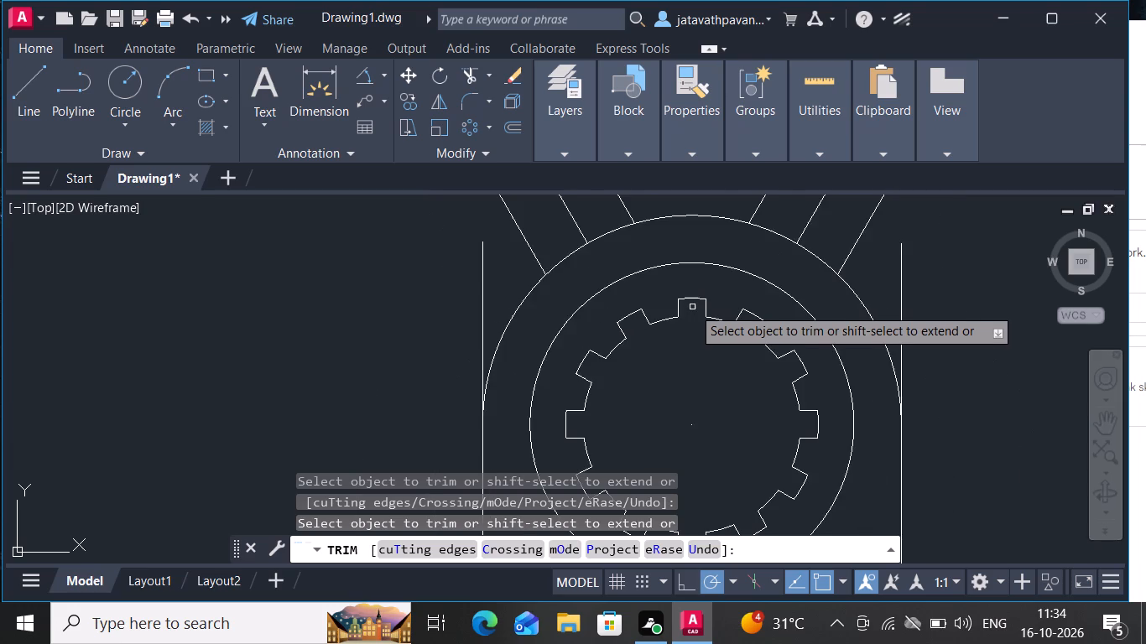
pyautogui.keyDown('ctrl'); pyautogui.scroll(-1, 692, 307); pyautogui.keyUp('ctrl')
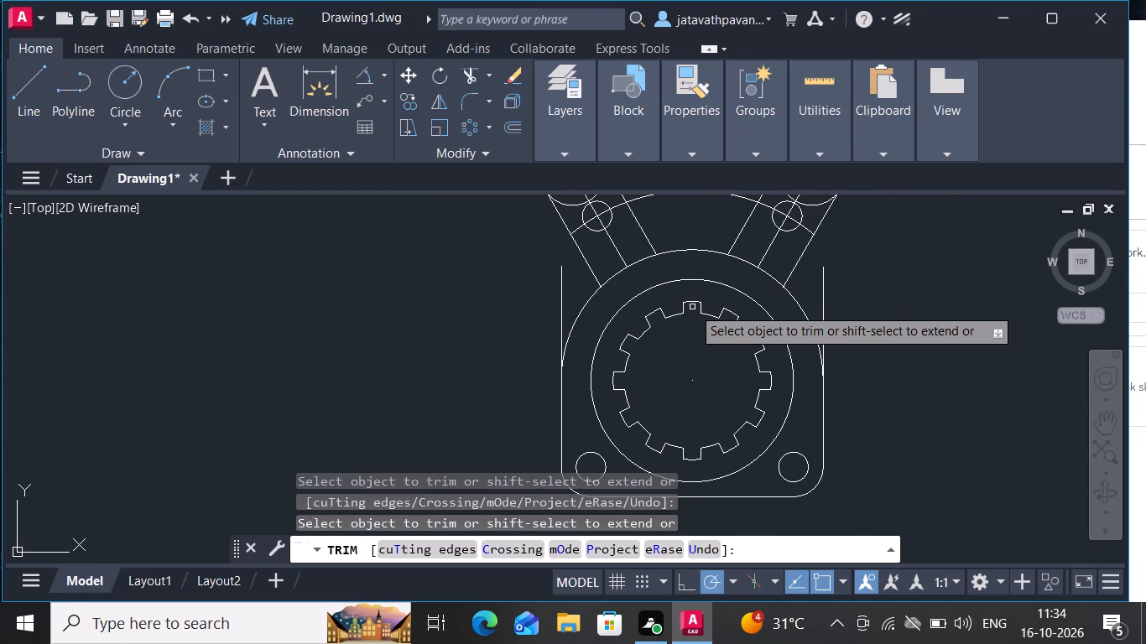
pyautogui.press('Escape')
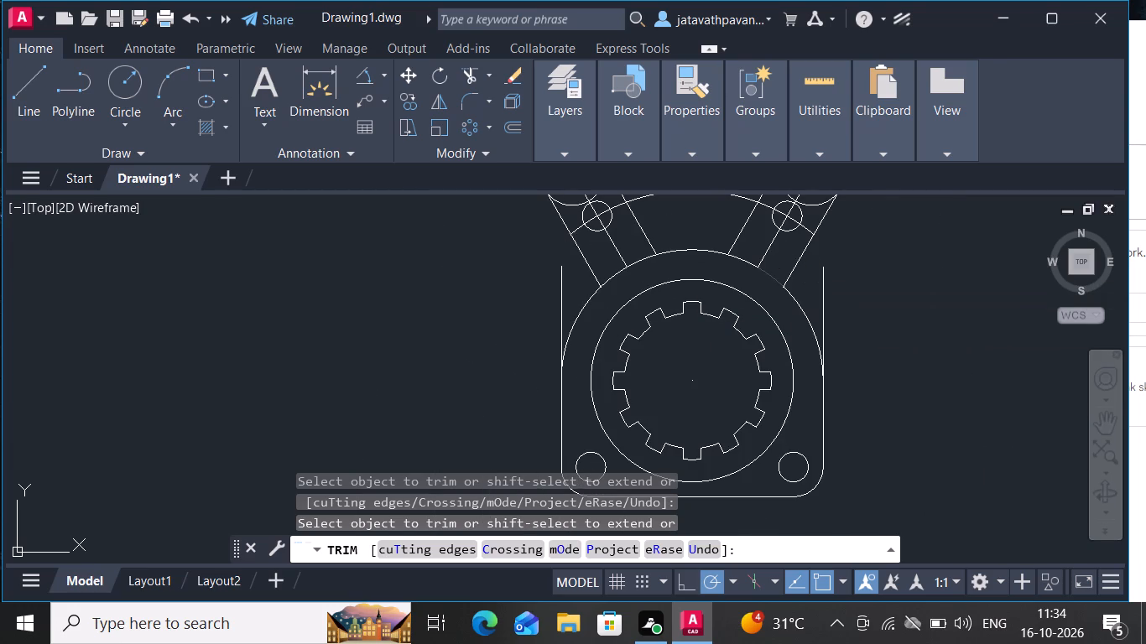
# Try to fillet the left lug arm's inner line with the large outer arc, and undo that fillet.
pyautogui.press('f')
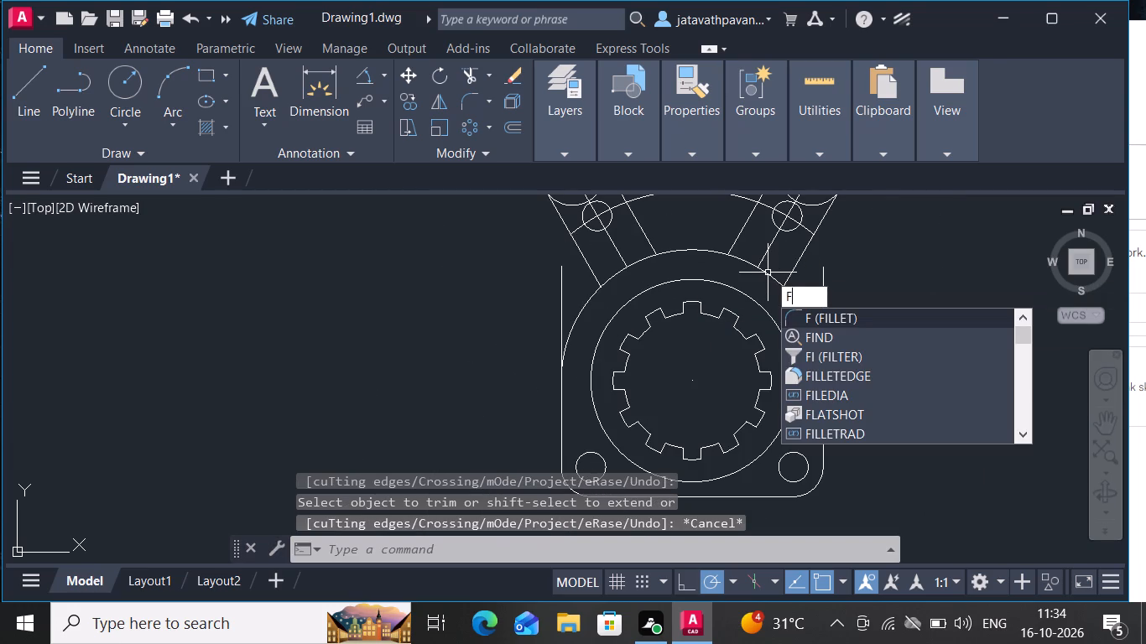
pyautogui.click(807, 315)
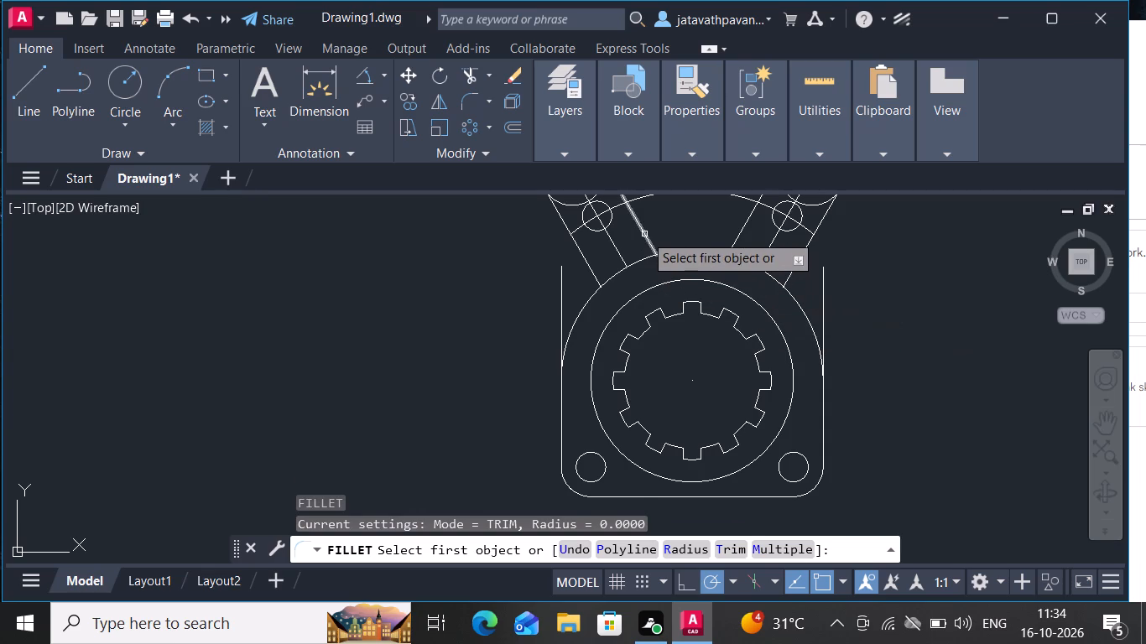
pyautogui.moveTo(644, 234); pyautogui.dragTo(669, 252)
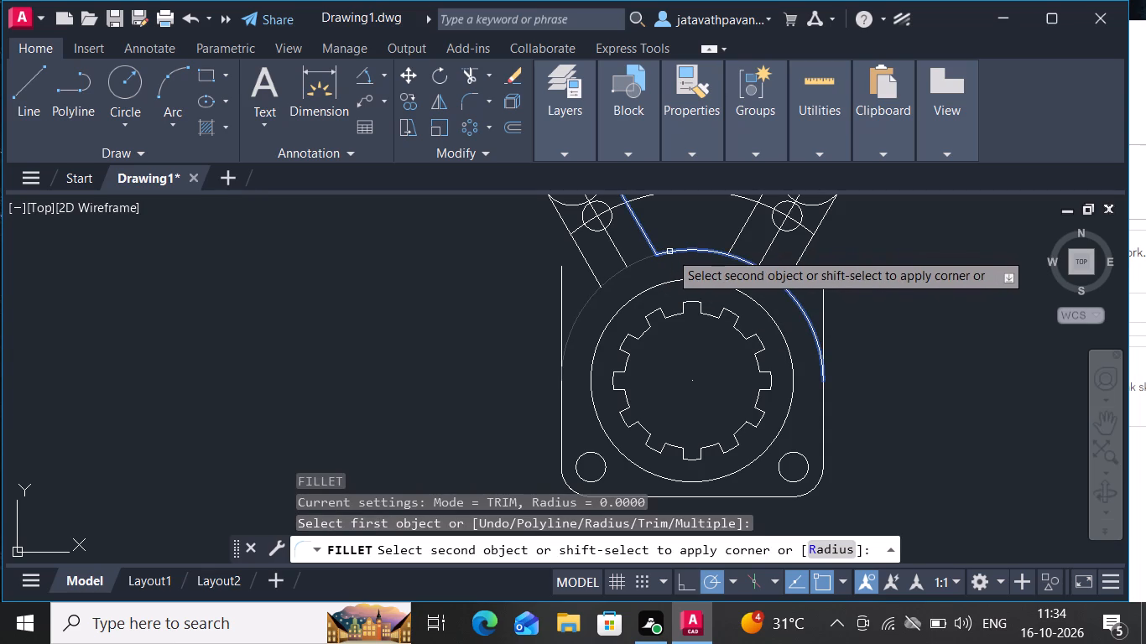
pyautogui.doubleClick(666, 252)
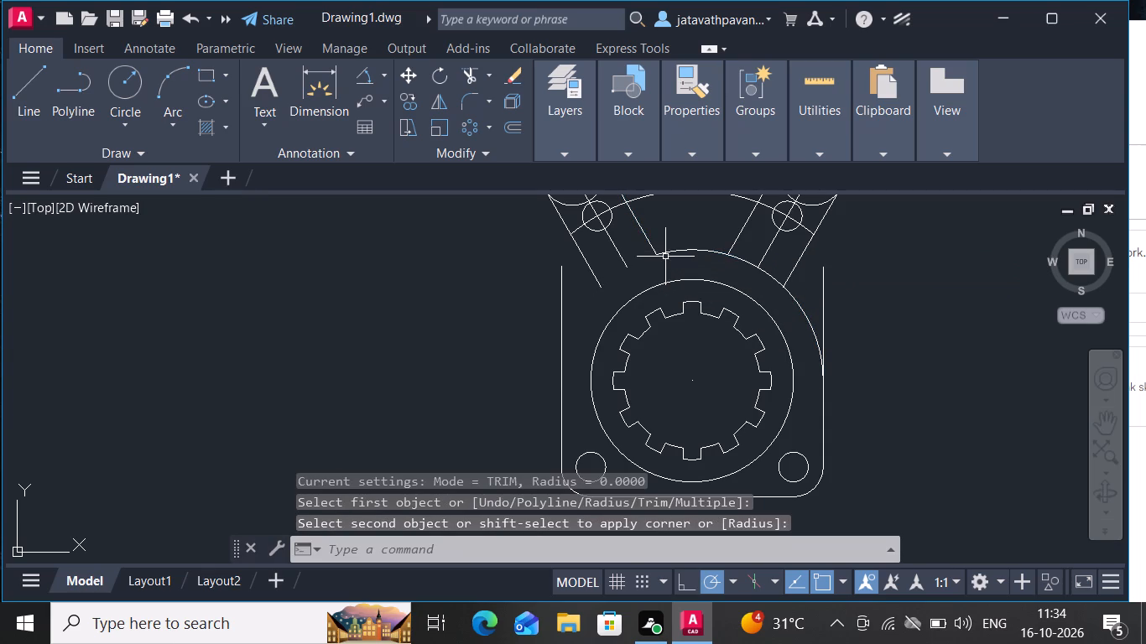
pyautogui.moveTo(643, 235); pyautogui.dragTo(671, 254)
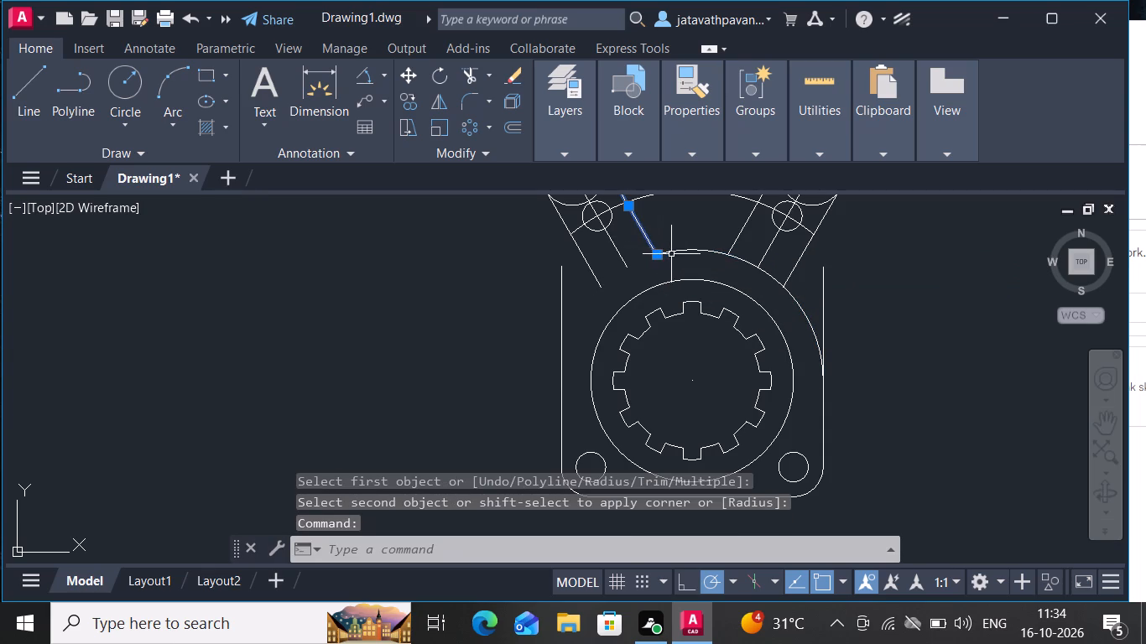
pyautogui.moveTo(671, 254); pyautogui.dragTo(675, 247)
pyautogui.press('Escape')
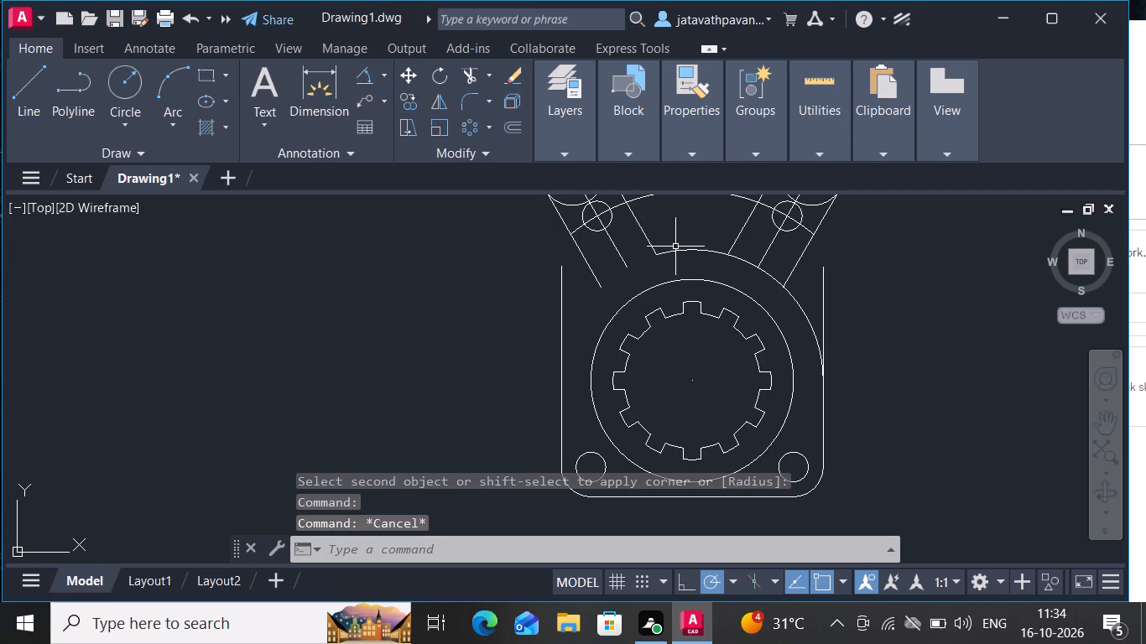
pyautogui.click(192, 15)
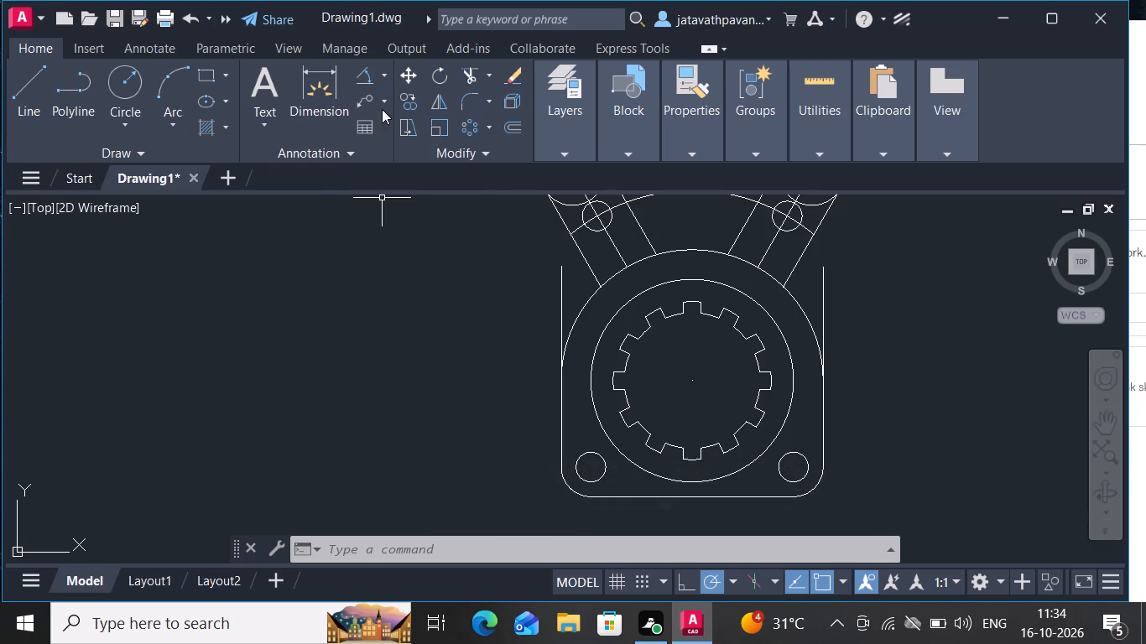
# Trim the upper ends of the base's left and right vertical edges where they extend past the large outer arc.
pyautogui.click(473, 75)
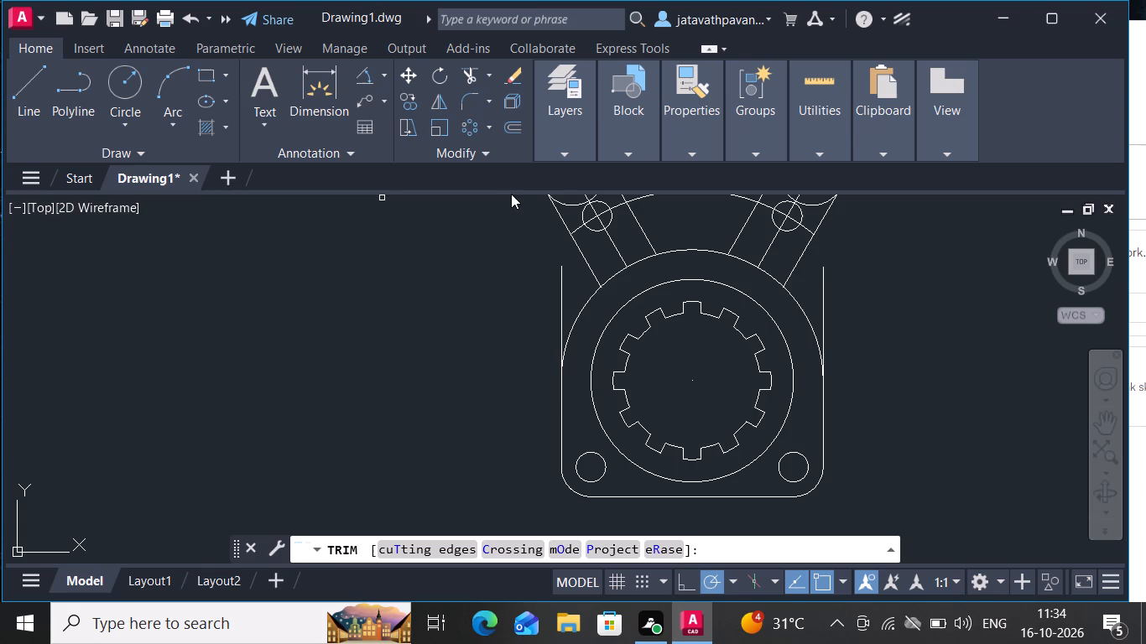
pyautogui.click(564, 287)
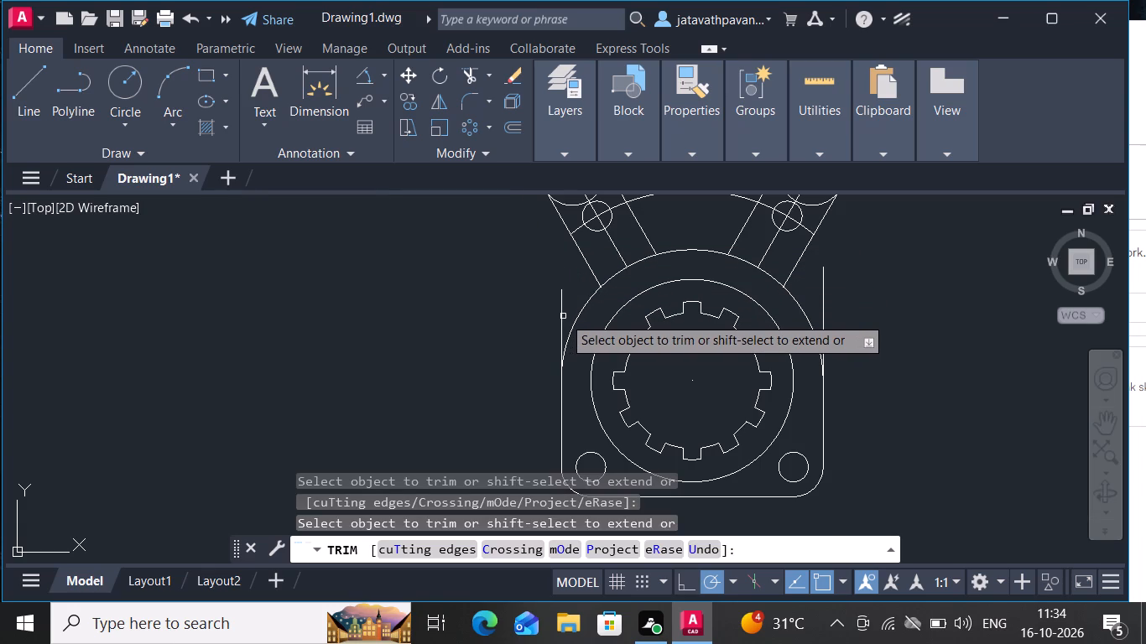
pyautogui.click(563, 316)
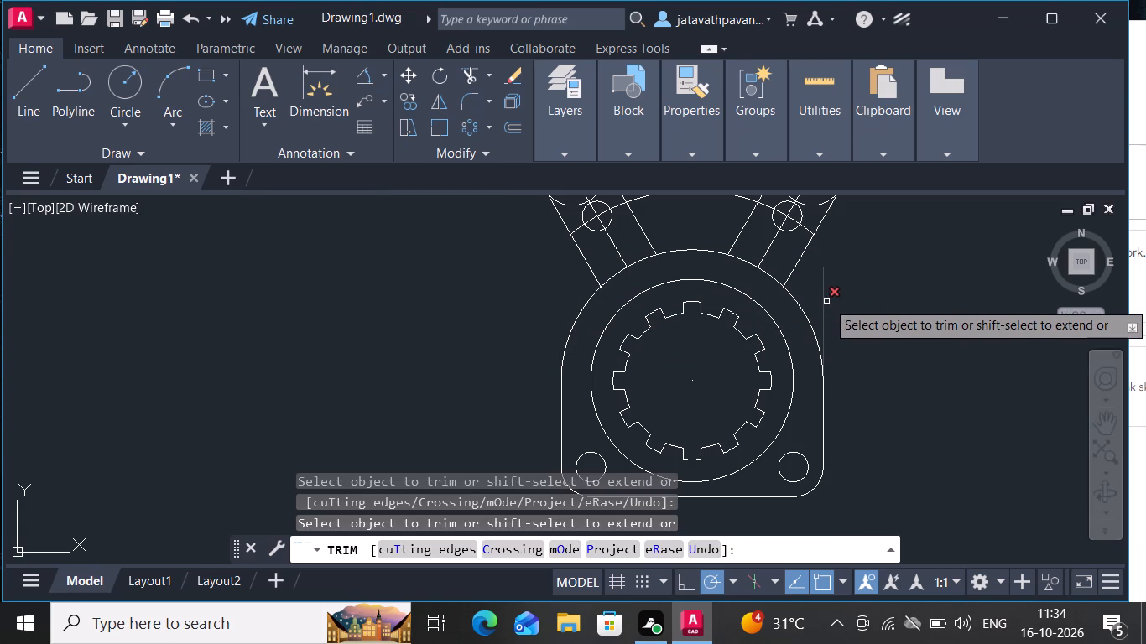
pyautogui.click(826, 301)
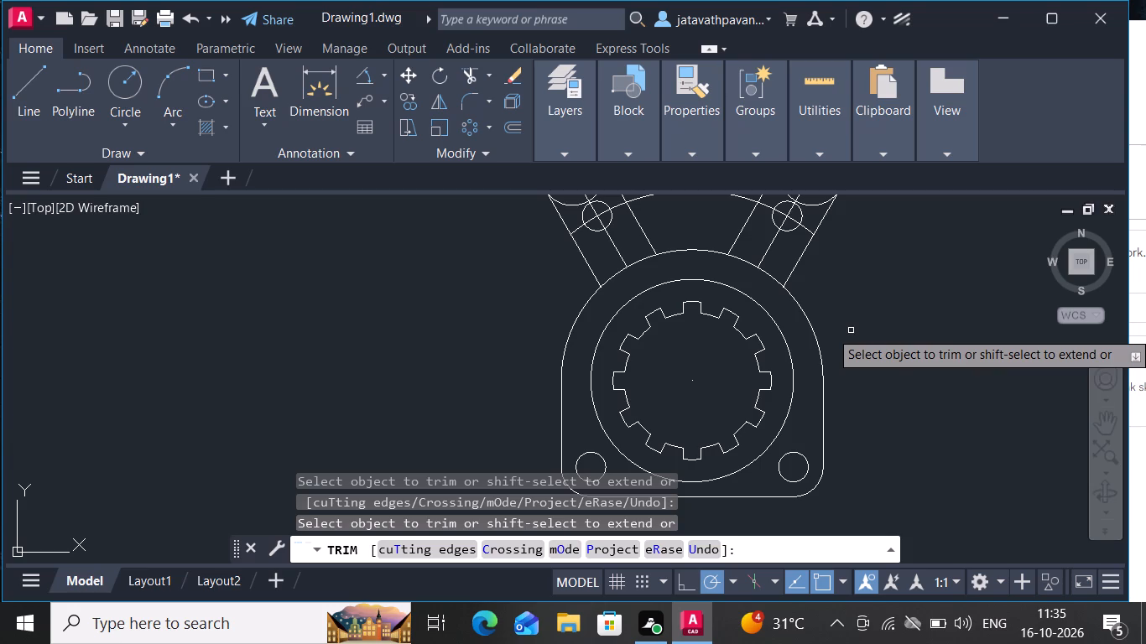
pyautogui.press('f')
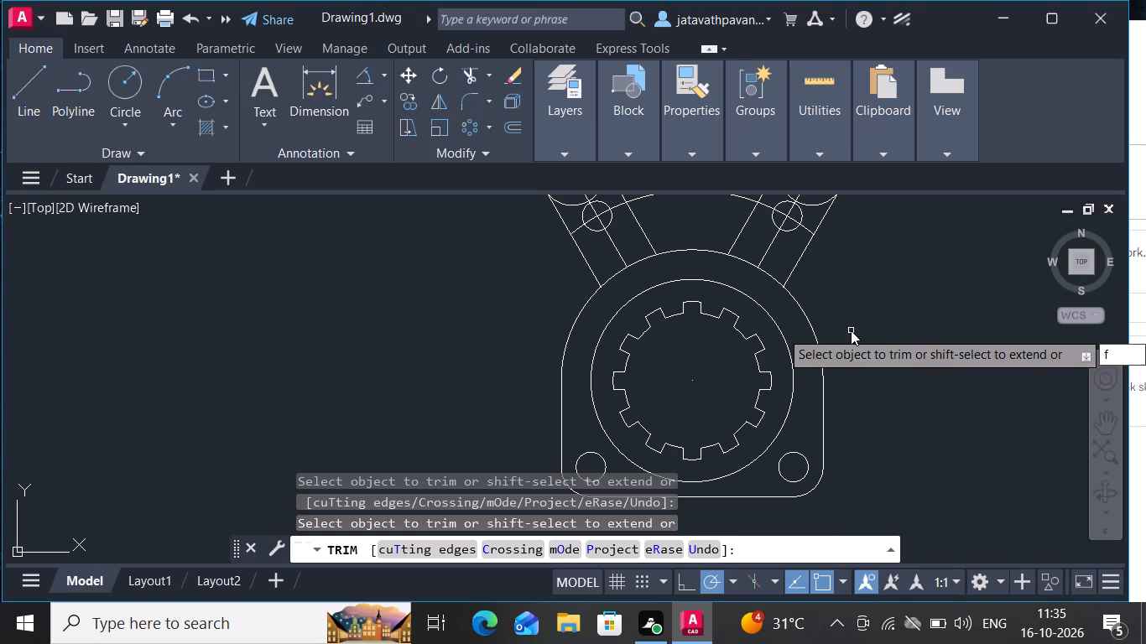
pyautogui.press('Escape')
pyautogui.press('Escape')
pyautogui.press('Escape')
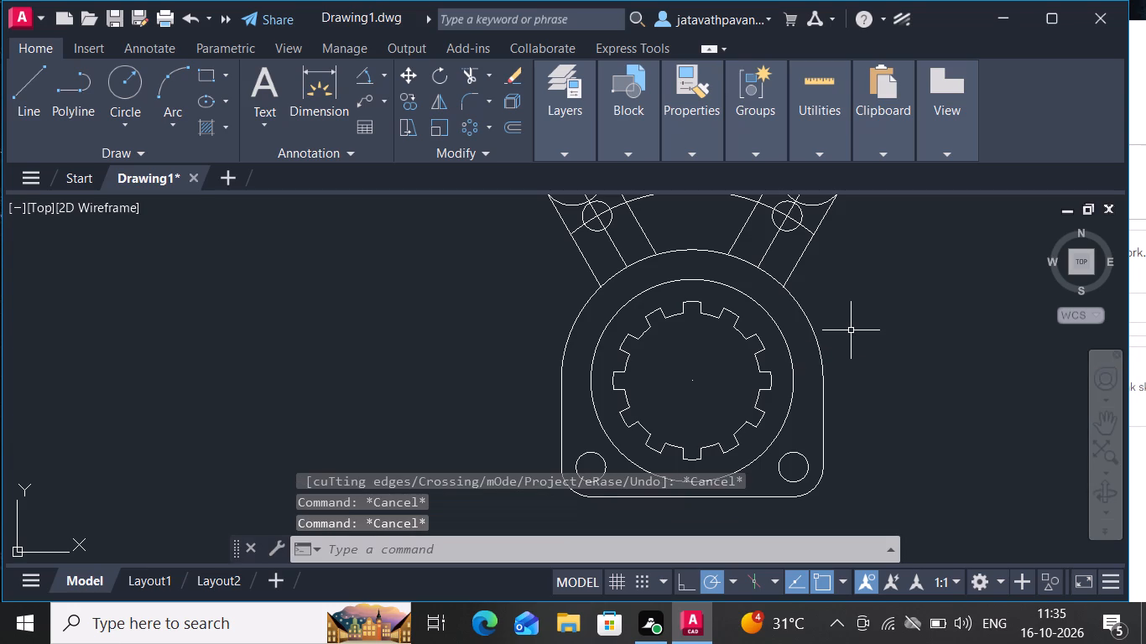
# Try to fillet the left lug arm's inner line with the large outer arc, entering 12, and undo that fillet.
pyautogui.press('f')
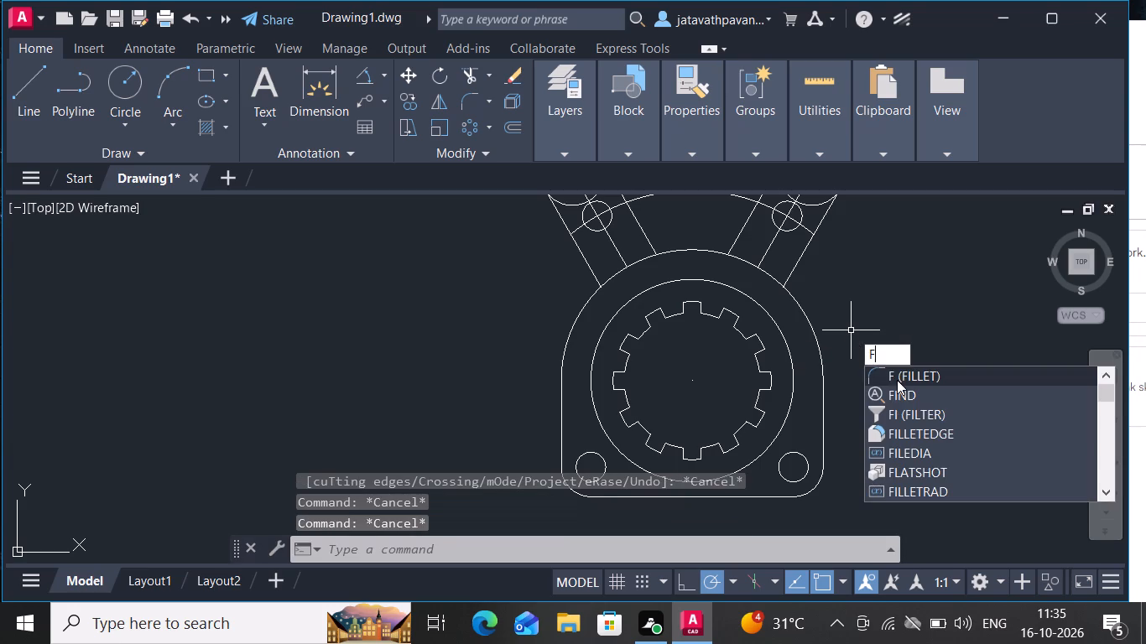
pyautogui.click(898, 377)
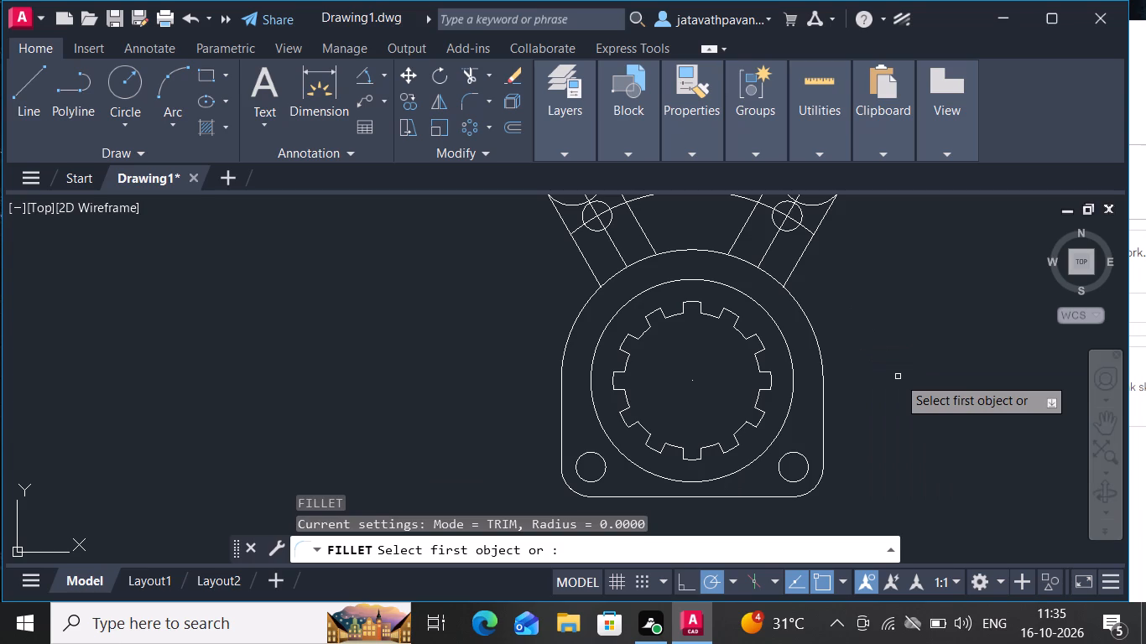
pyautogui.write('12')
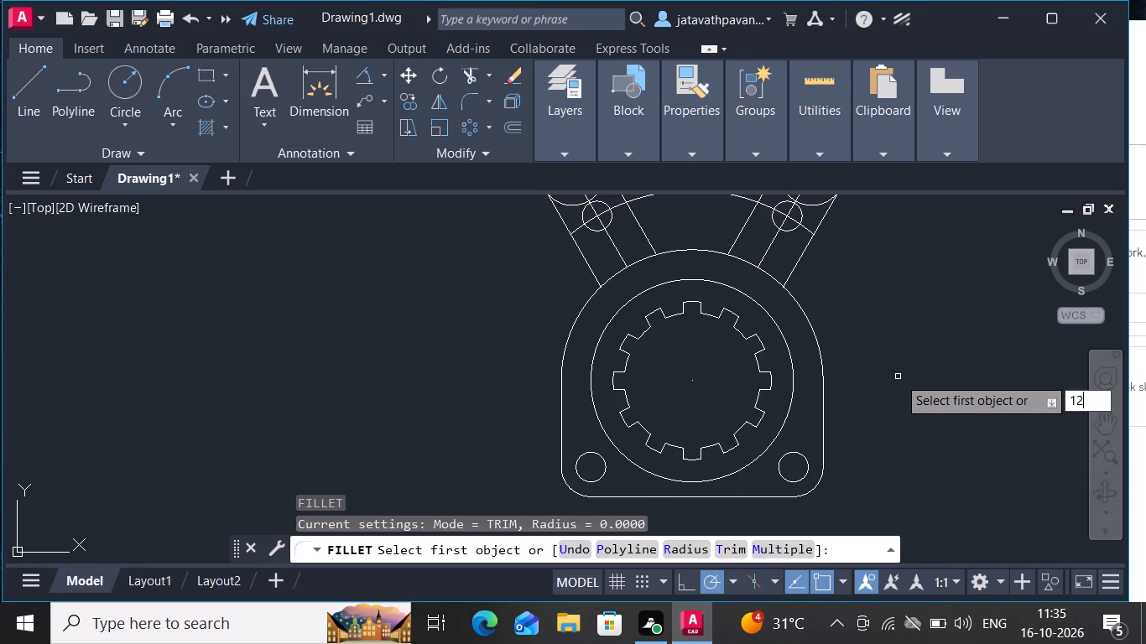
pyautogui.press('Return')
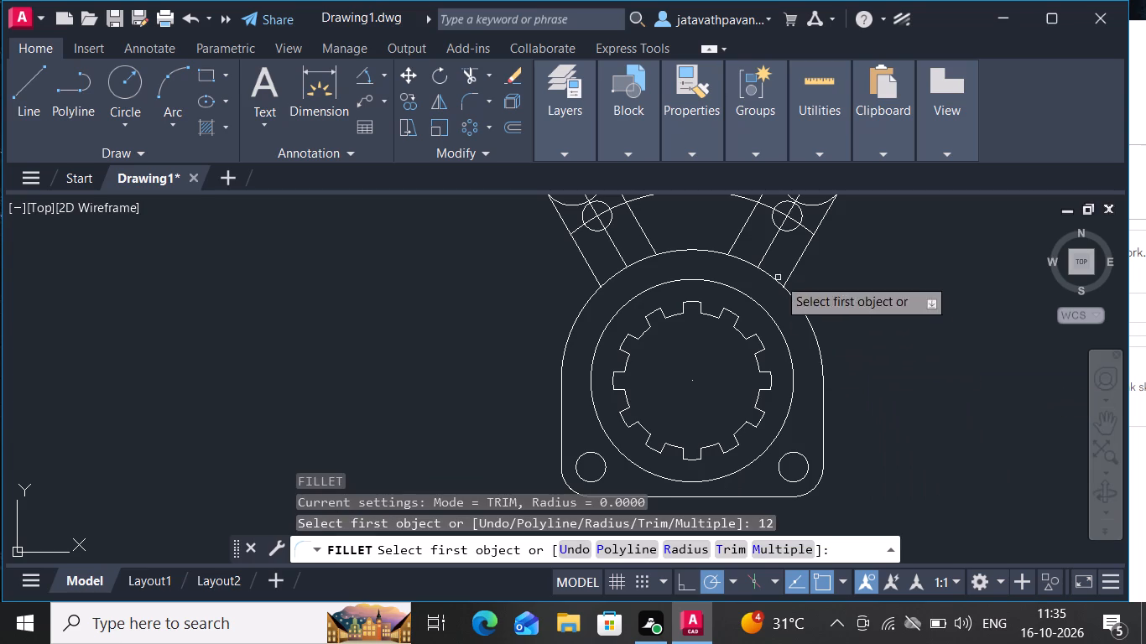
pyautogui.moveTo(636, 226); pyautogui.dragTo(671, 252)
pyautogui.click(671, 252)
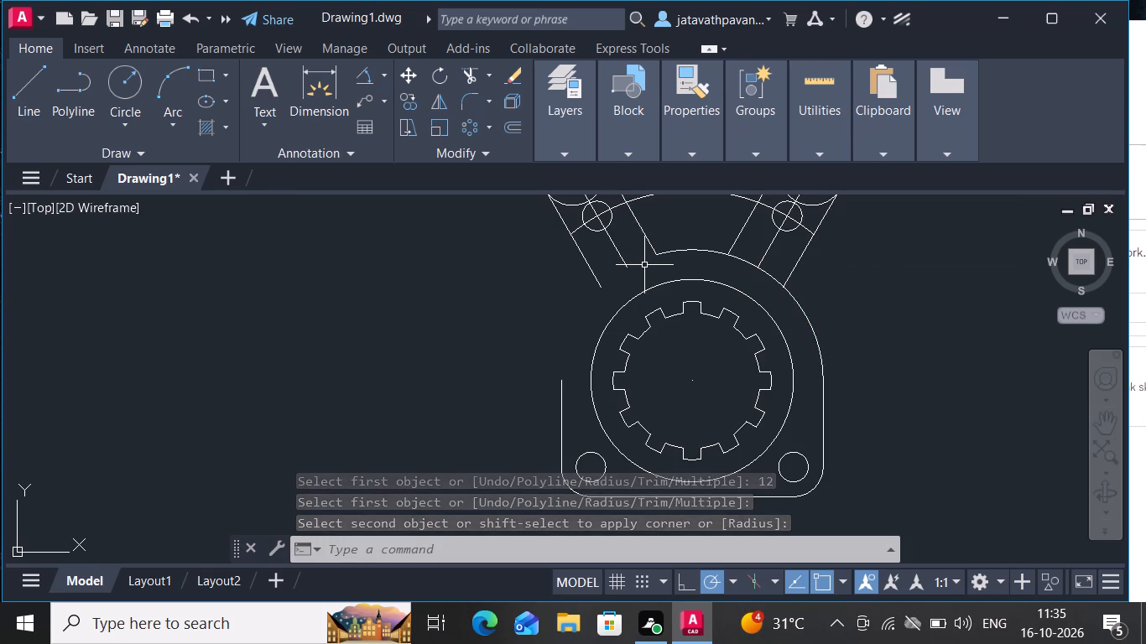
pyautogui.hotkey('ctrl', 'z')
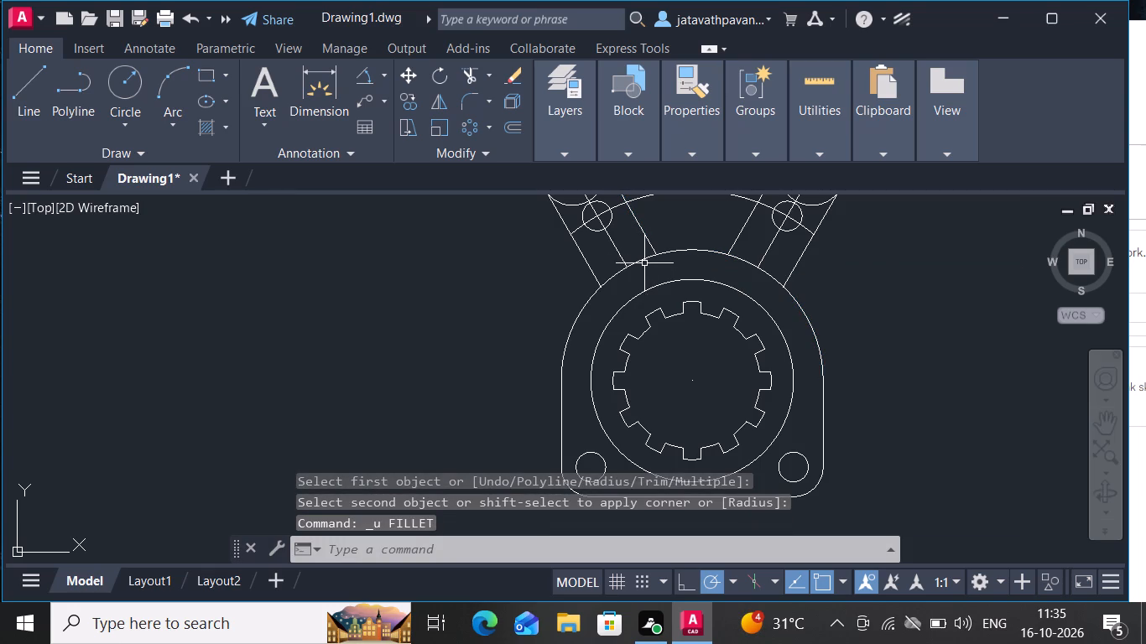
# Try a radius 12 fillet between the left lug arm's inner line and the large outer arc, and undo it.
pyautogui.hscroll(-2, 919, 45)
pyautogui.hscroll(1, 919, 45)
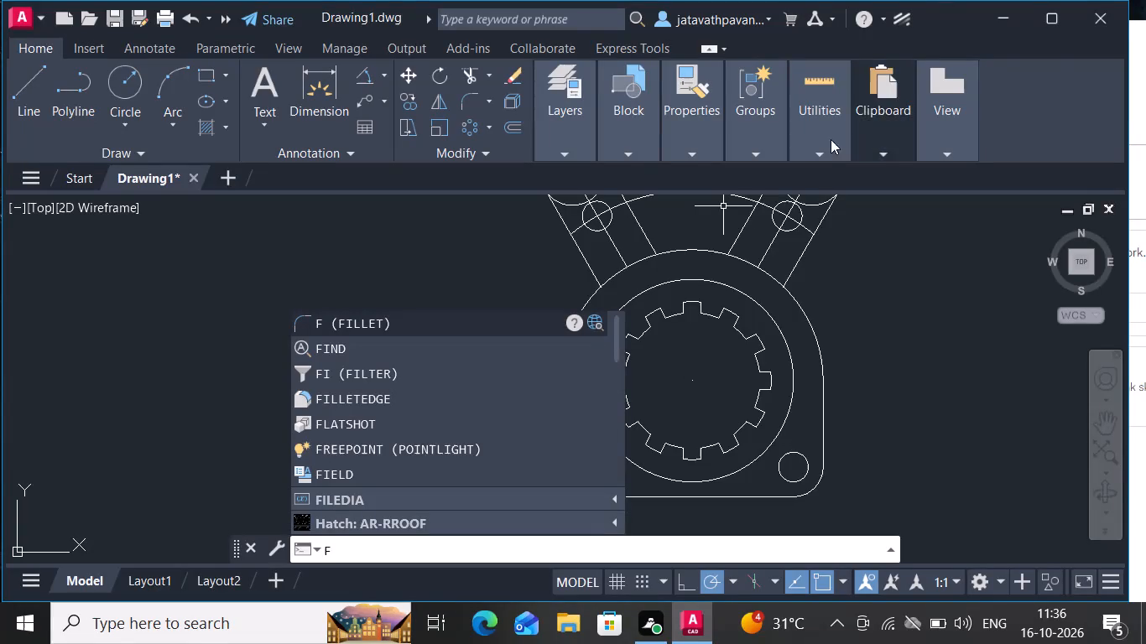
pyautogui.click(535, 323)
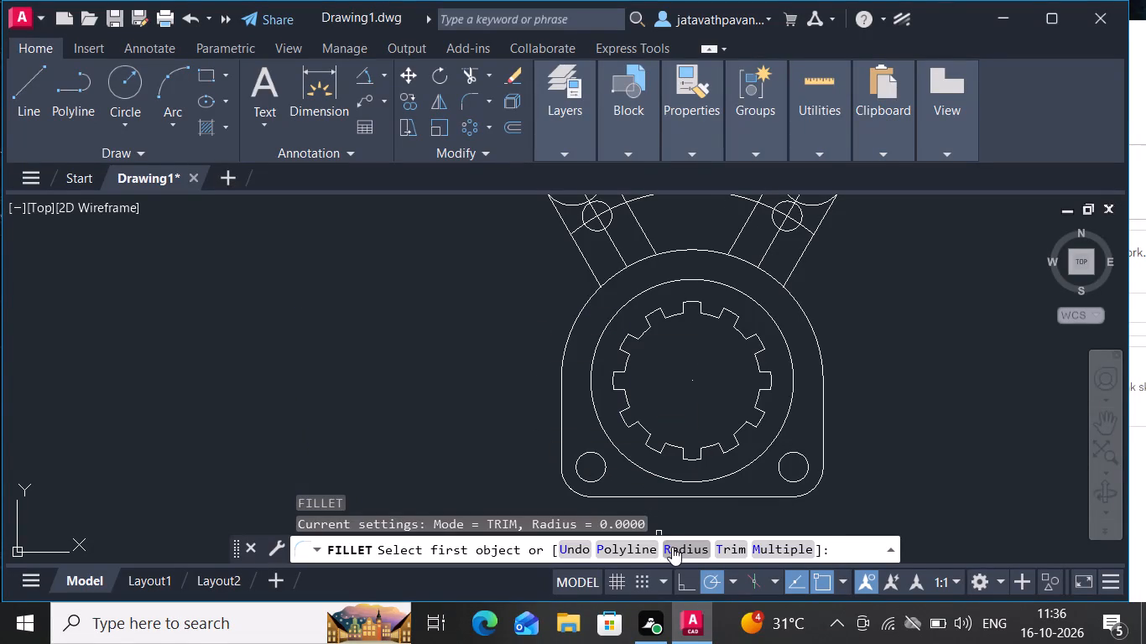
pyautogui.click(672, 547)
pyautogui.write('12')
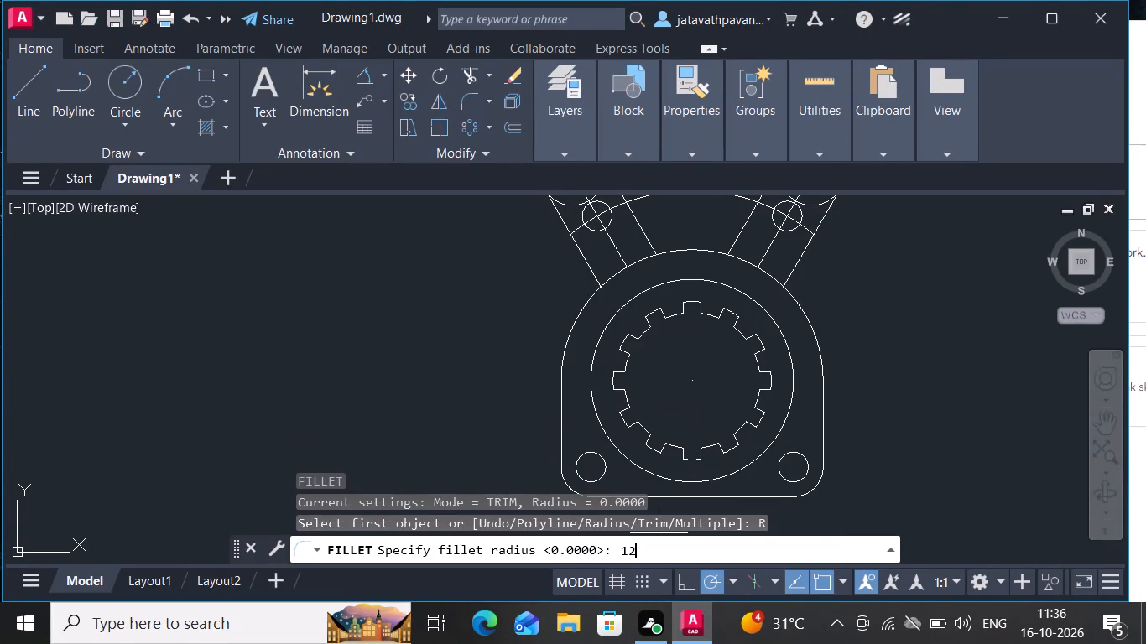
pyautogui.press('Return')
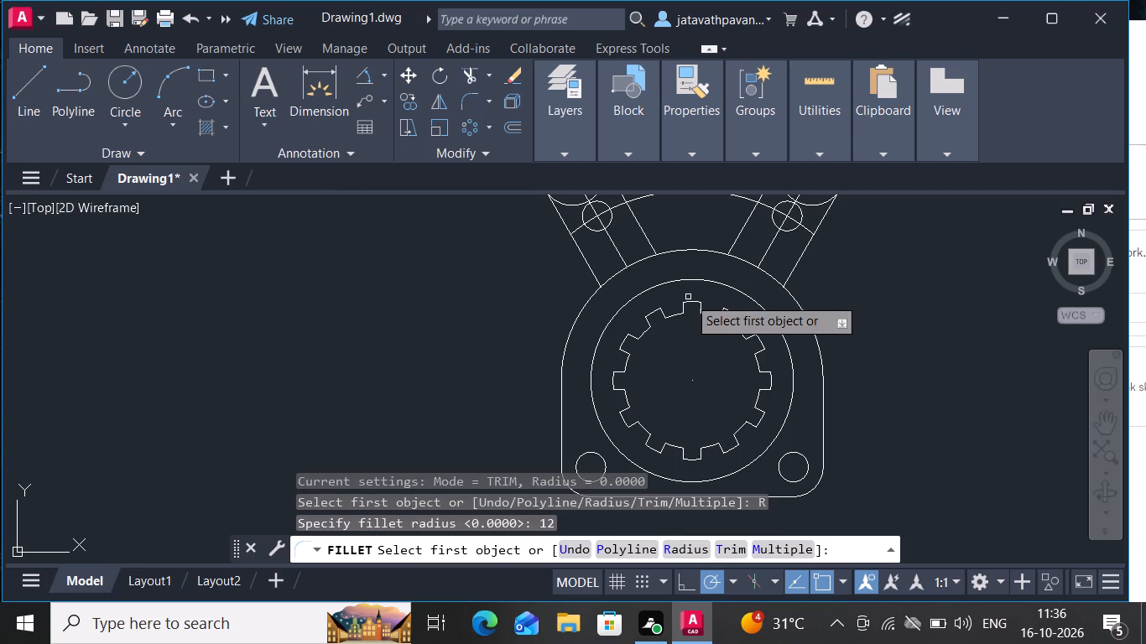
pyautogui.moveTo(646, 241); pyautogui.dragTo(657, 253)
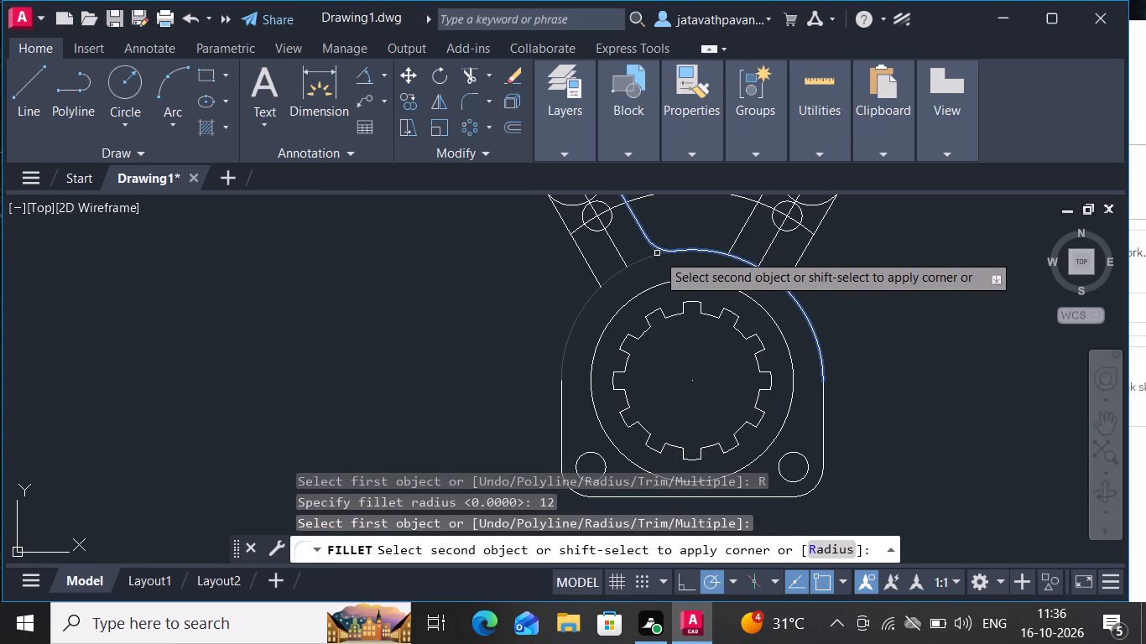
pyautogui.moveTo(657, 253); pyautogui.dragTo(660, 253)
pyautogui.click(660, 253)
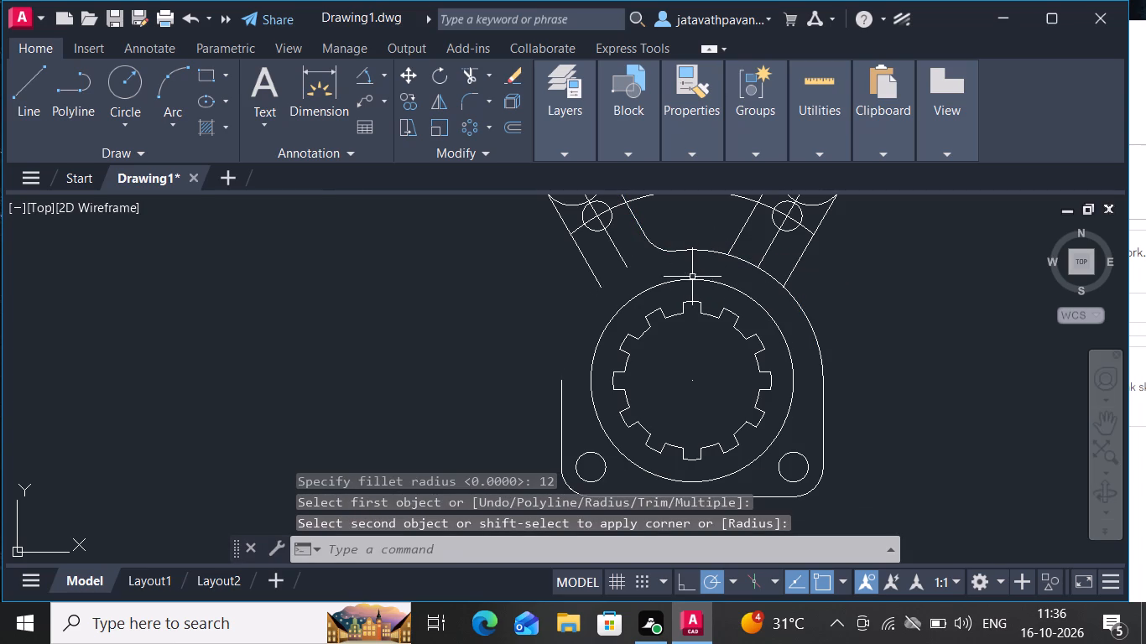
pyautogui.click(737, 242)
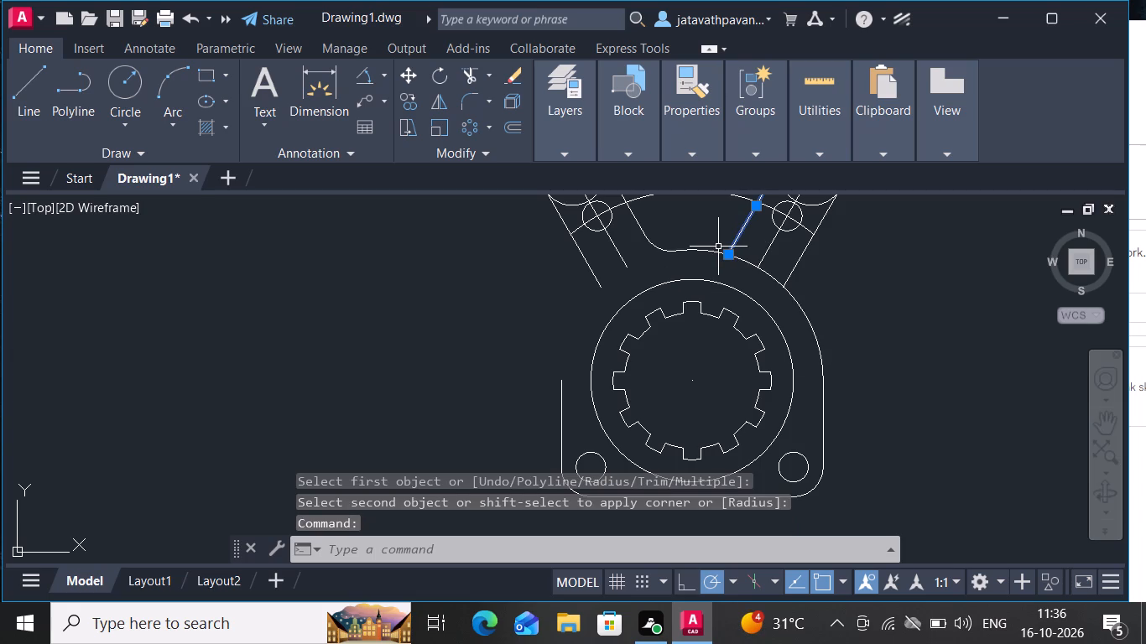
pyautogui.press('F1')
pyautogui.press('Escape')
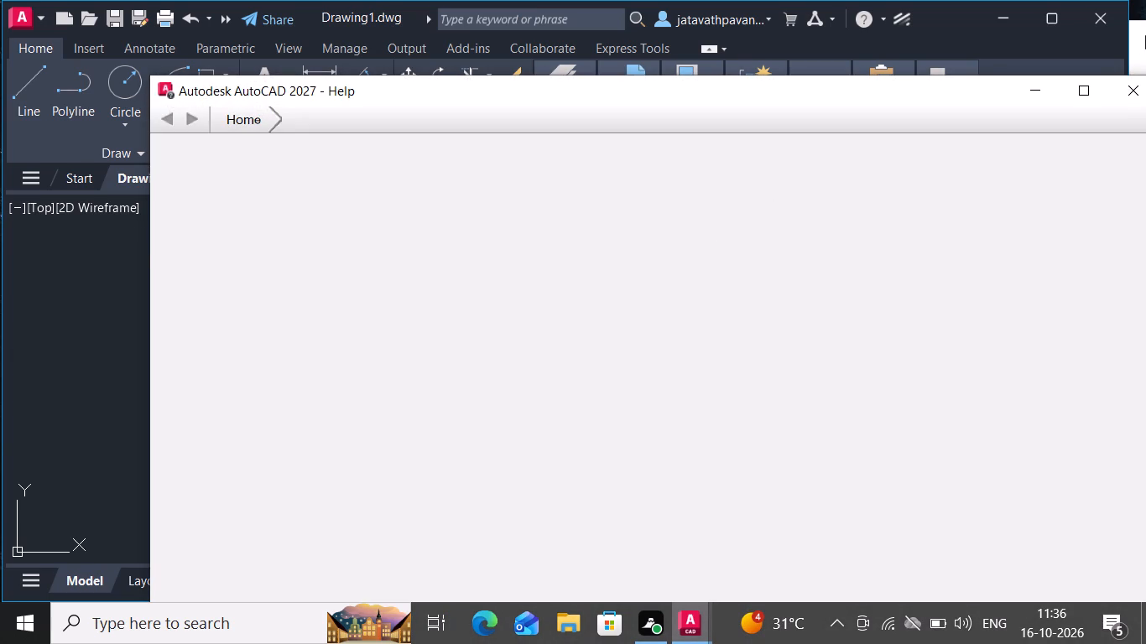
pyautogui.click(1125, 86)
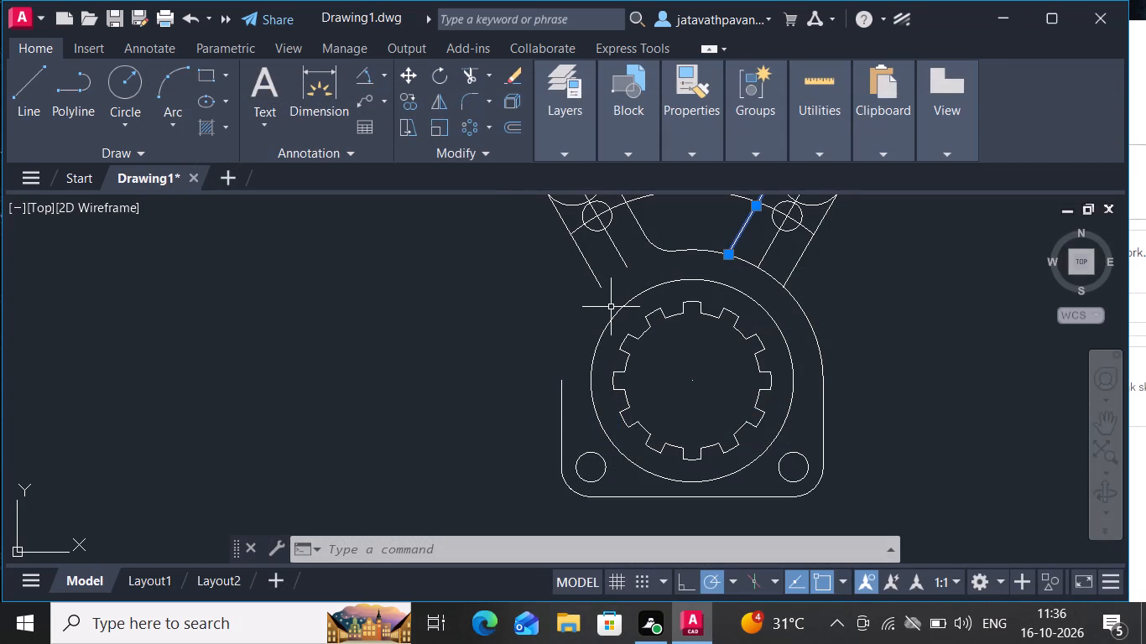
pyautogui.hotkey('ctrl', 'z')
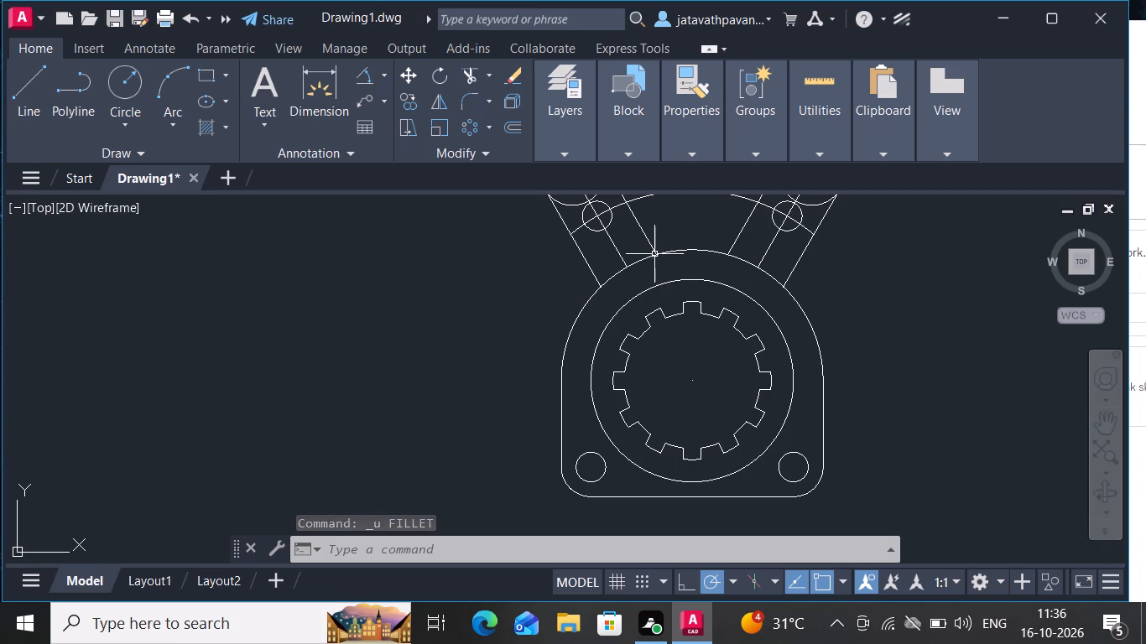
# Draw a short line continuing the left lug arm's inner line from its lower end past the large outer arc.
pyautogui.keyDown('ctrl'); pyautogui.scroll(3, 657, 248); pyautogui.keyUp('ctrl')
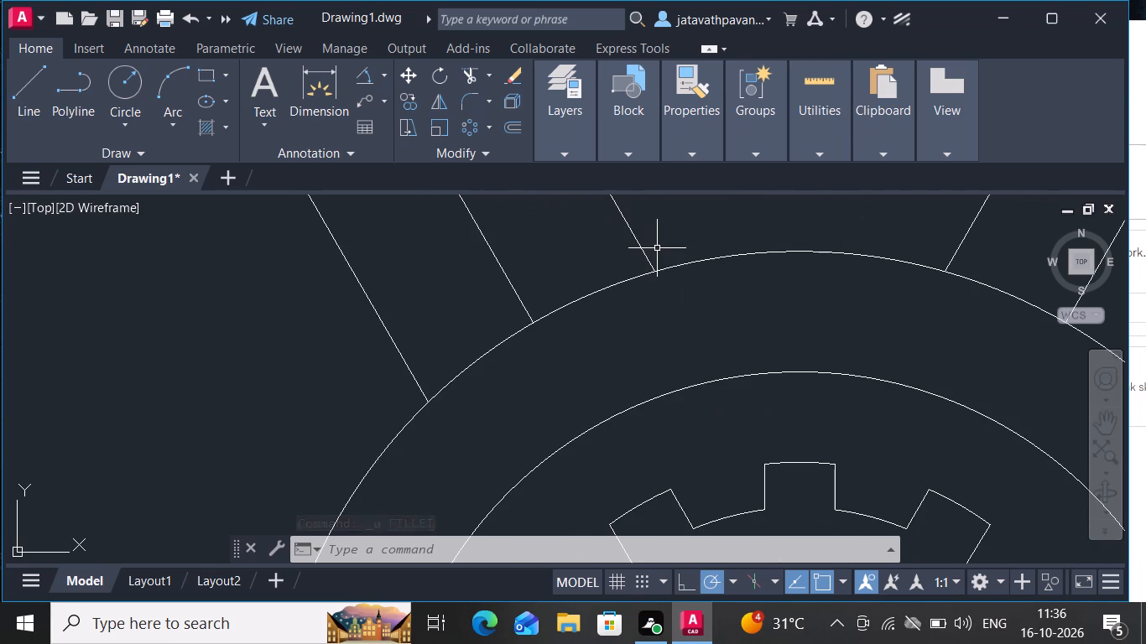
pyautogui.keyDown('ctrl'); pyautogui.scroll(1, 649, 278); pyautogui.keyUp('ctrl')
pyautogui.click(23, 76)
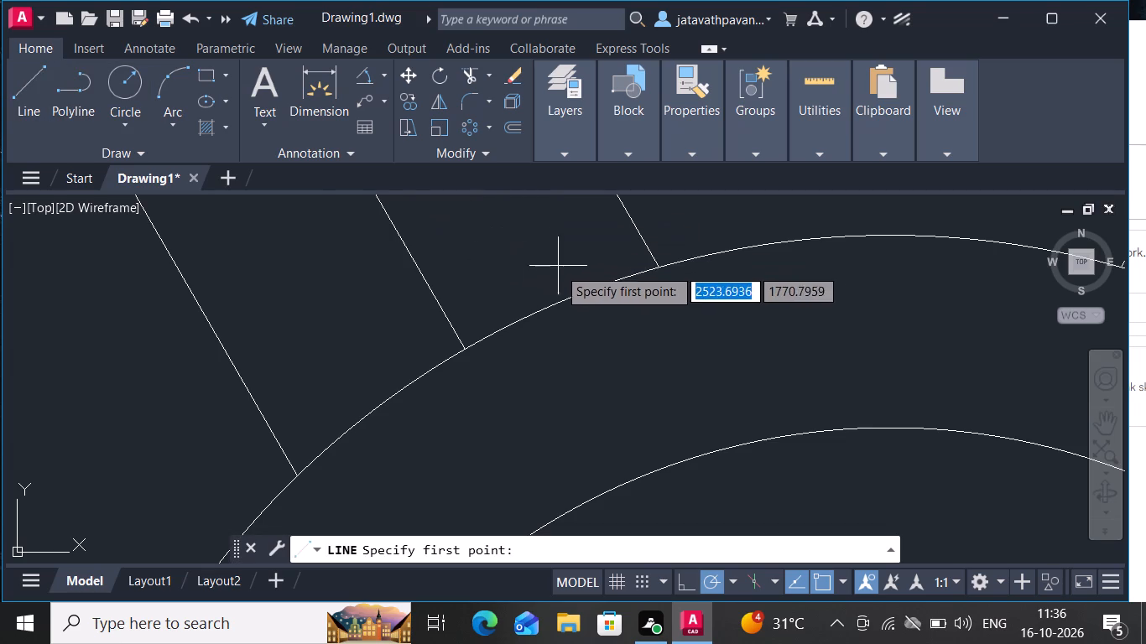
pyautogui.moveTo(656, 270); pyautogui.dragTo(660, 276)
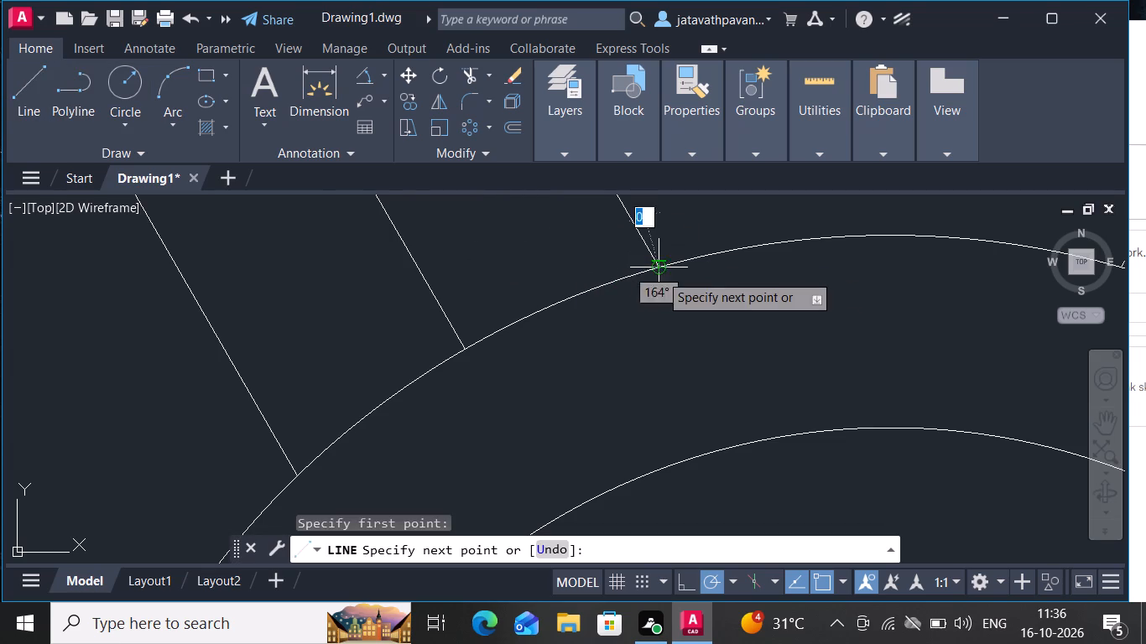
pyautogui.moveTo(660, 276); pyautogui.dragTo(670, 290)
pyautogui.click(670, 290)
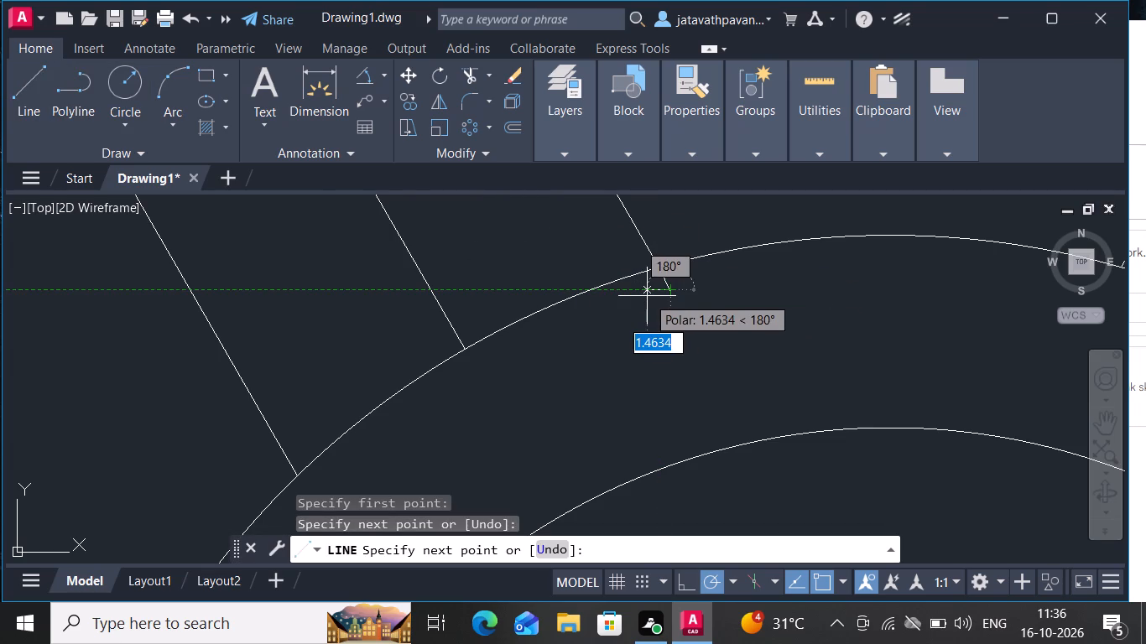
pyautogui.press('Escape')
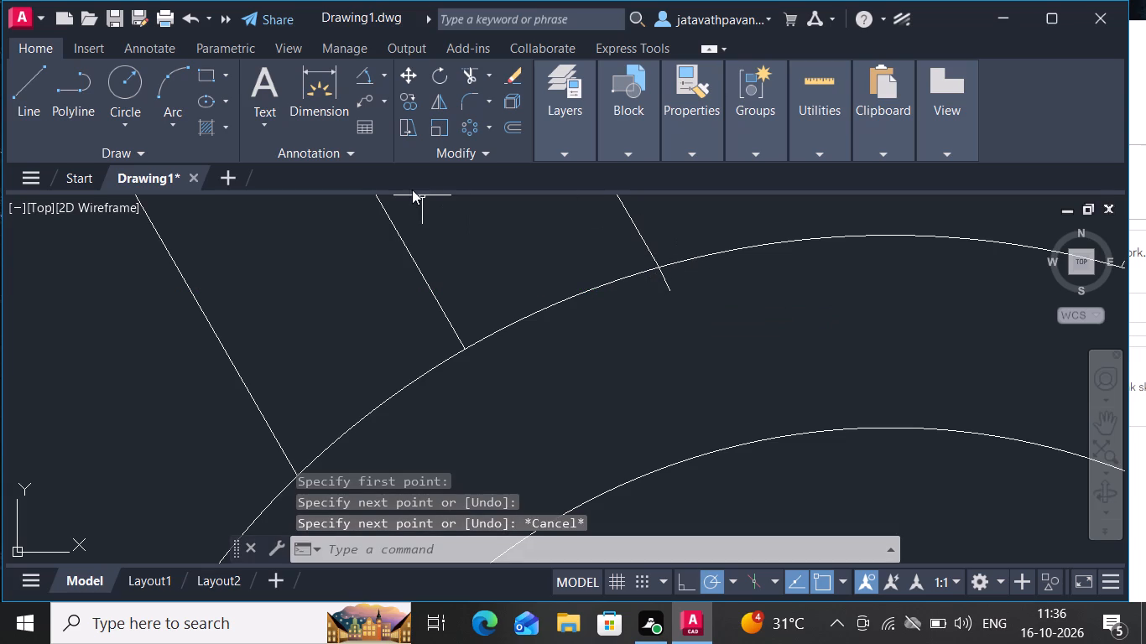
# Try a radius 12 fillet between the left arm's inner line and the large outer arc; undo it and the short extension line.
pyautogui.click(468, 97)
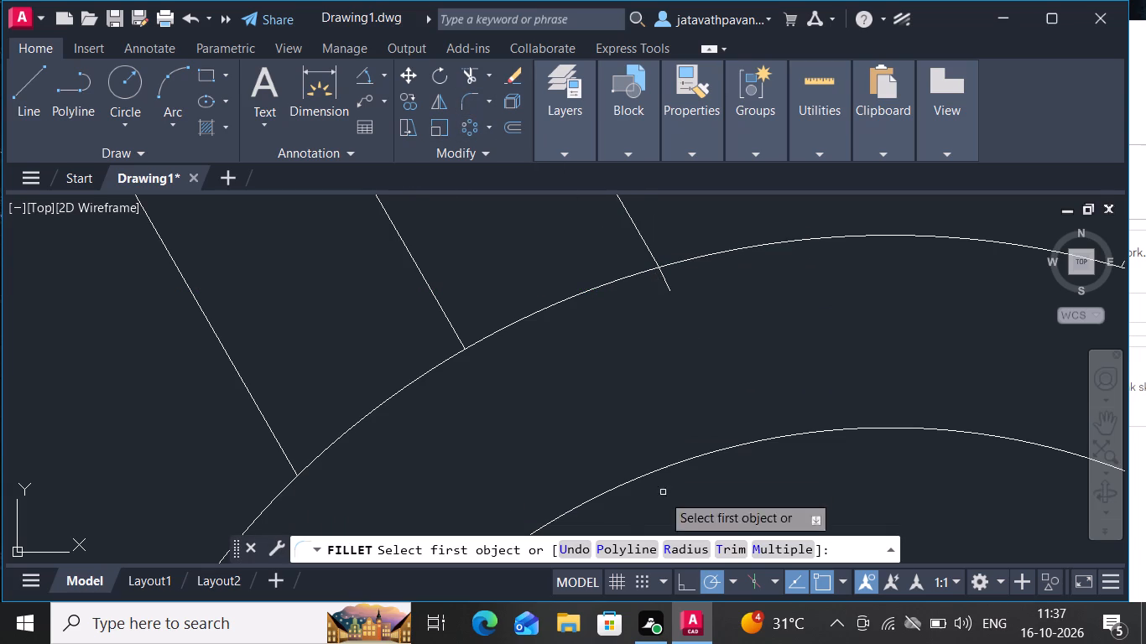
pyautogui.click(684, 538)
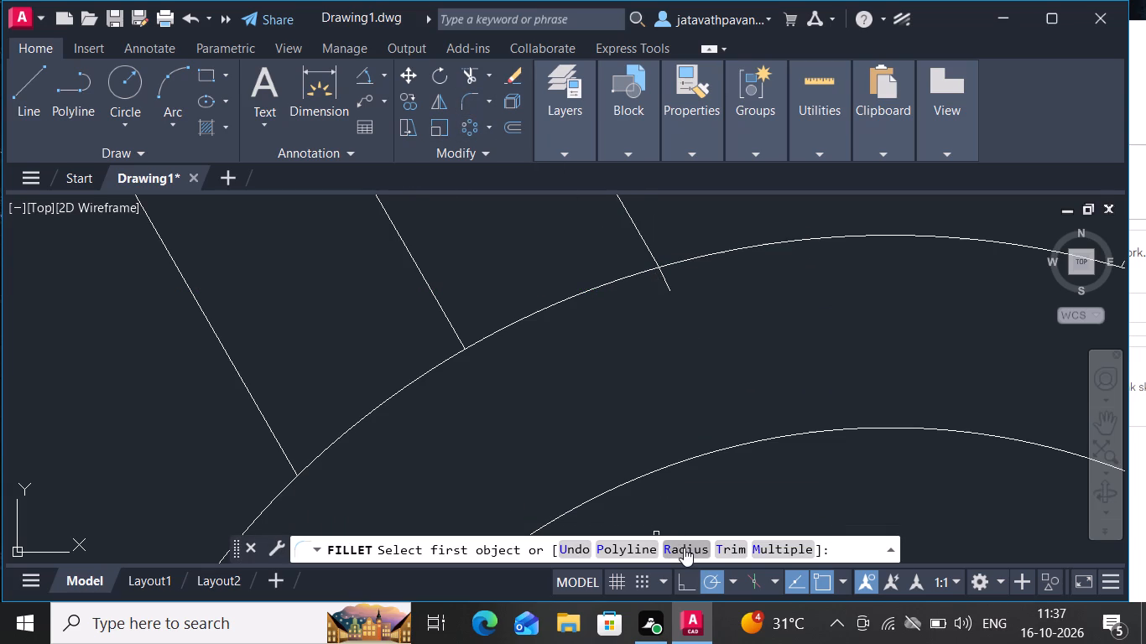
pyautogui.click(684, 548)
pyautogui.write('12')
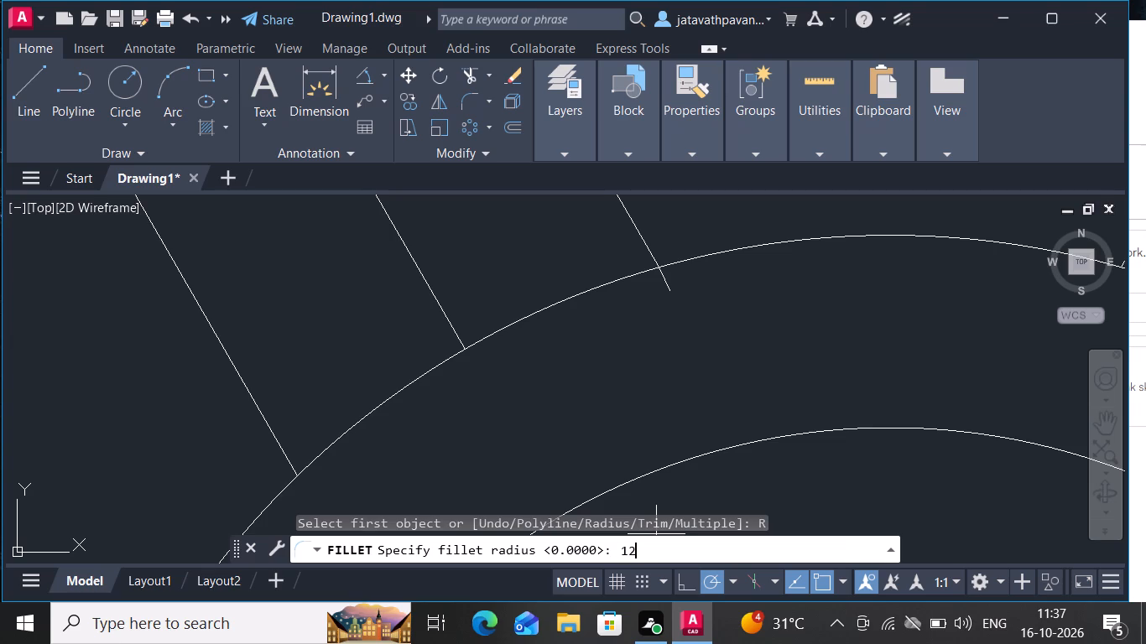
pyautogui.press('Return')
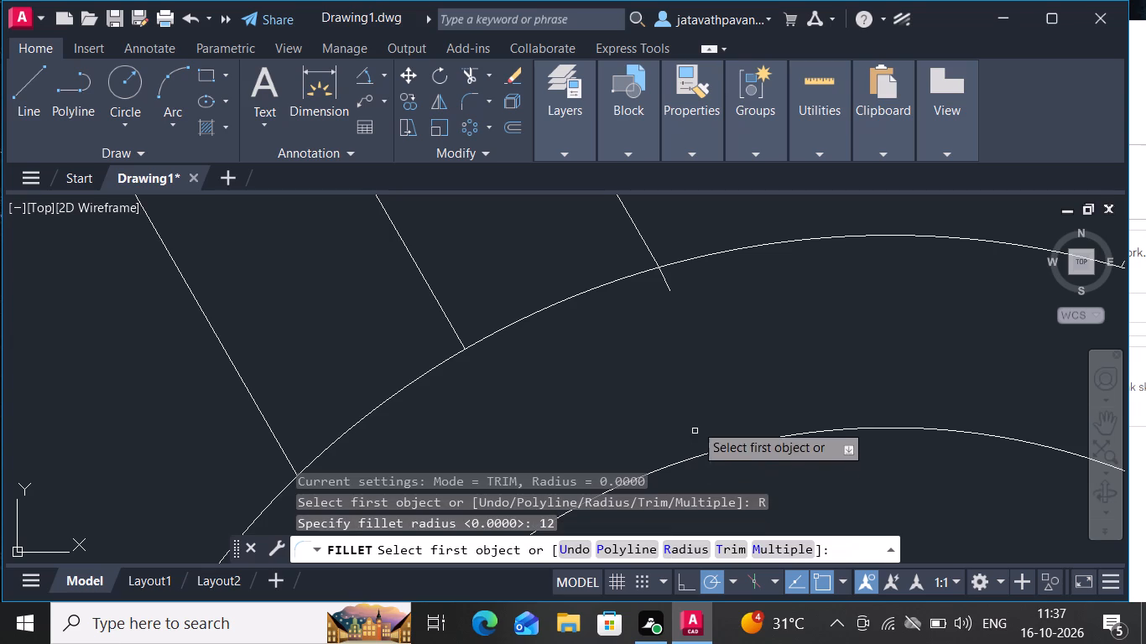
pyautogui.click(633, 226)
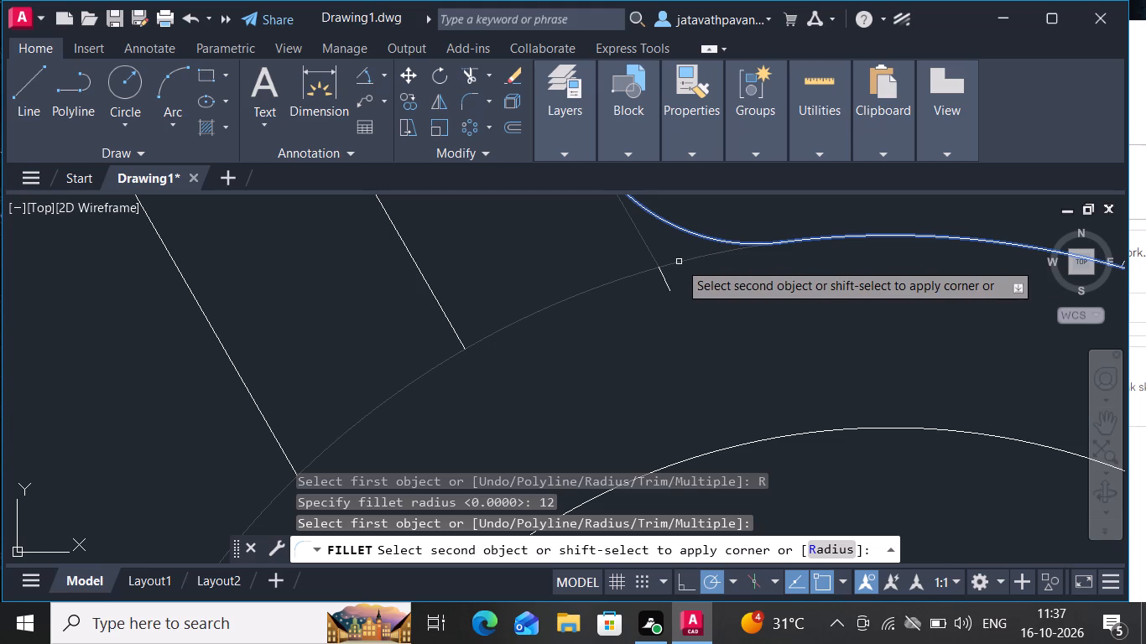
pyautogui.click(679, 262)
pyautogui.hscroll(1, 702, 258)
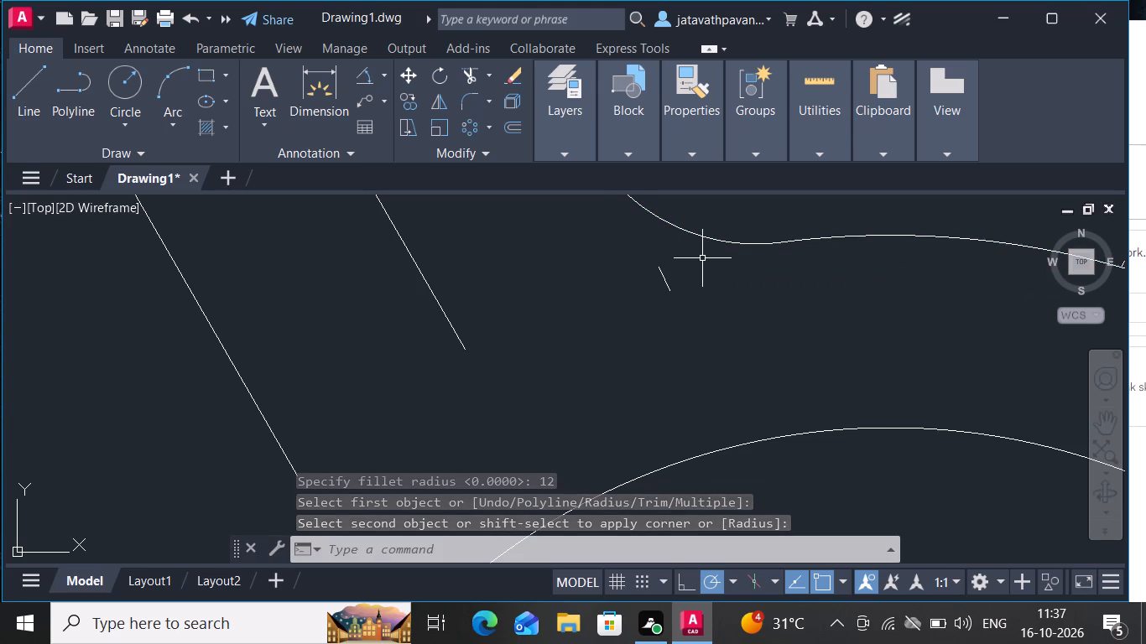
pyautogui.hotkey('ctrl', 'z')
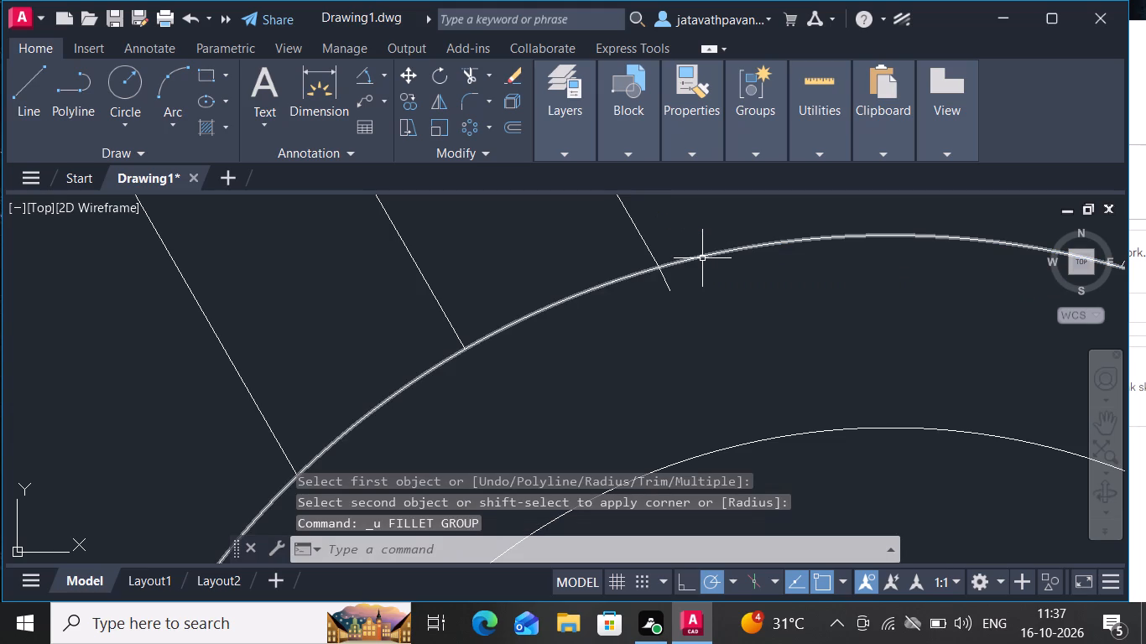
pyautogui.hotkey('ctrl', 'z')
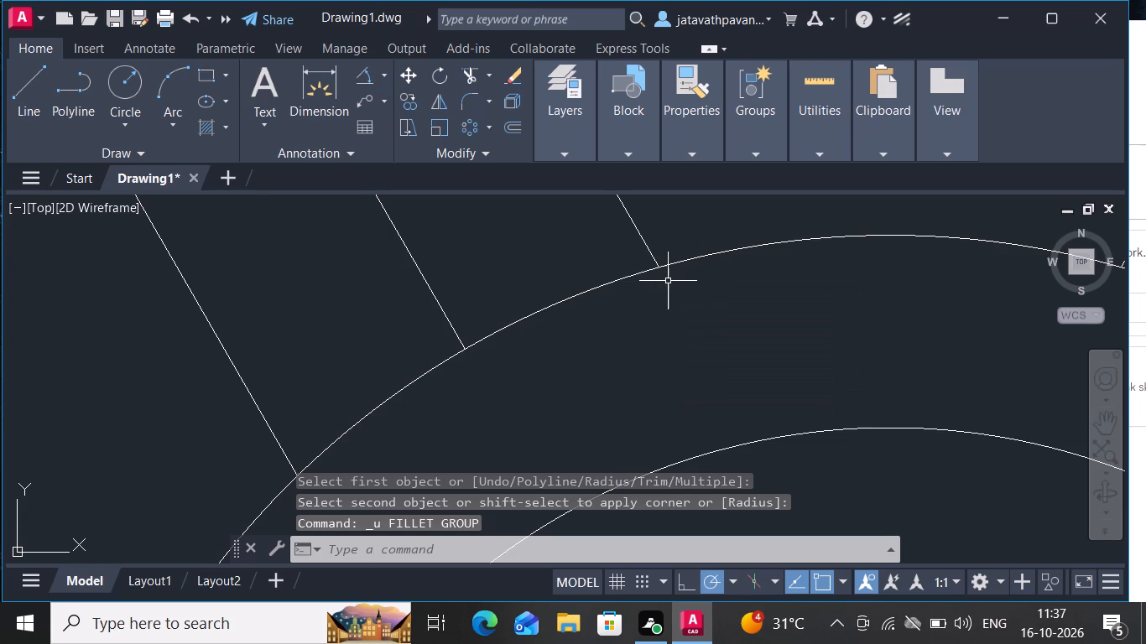
# Trim away the segments of the large outer arc that lie between the edges of the left and right lug arms.
pyautogui.keyDown('ctrl'); pyautogui.scroll(-2, 668, 281); pyautogui.keyUp('ctrl')
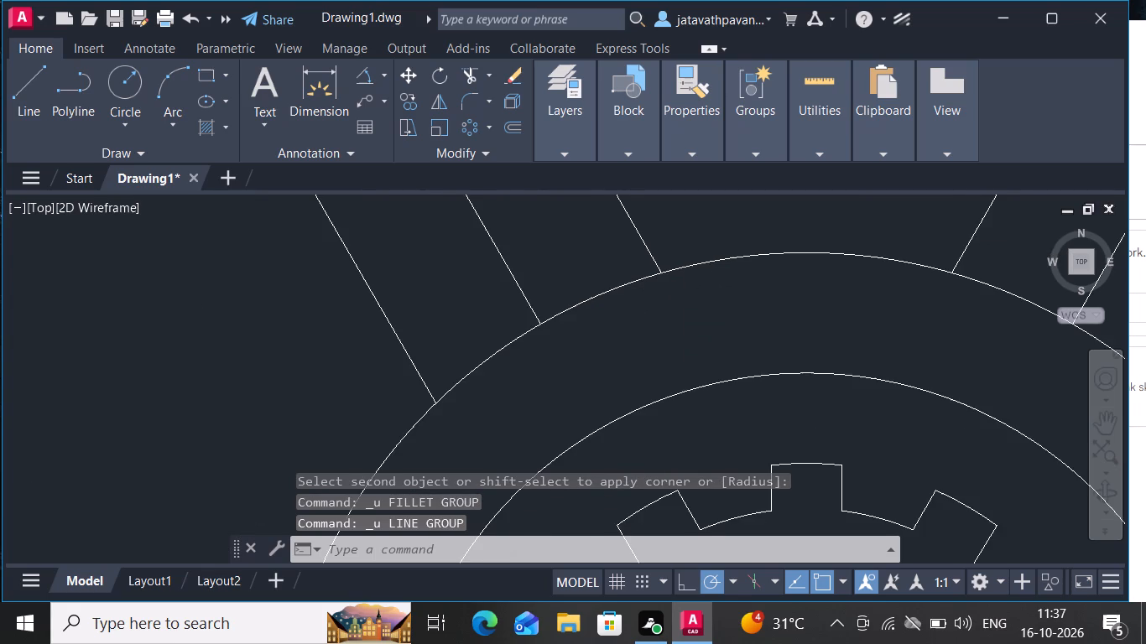
pyautogui.keyDown('ctrl'); pyautogui.scroll(-1, 668, 281); pyautogui.keyUp('ctrl')
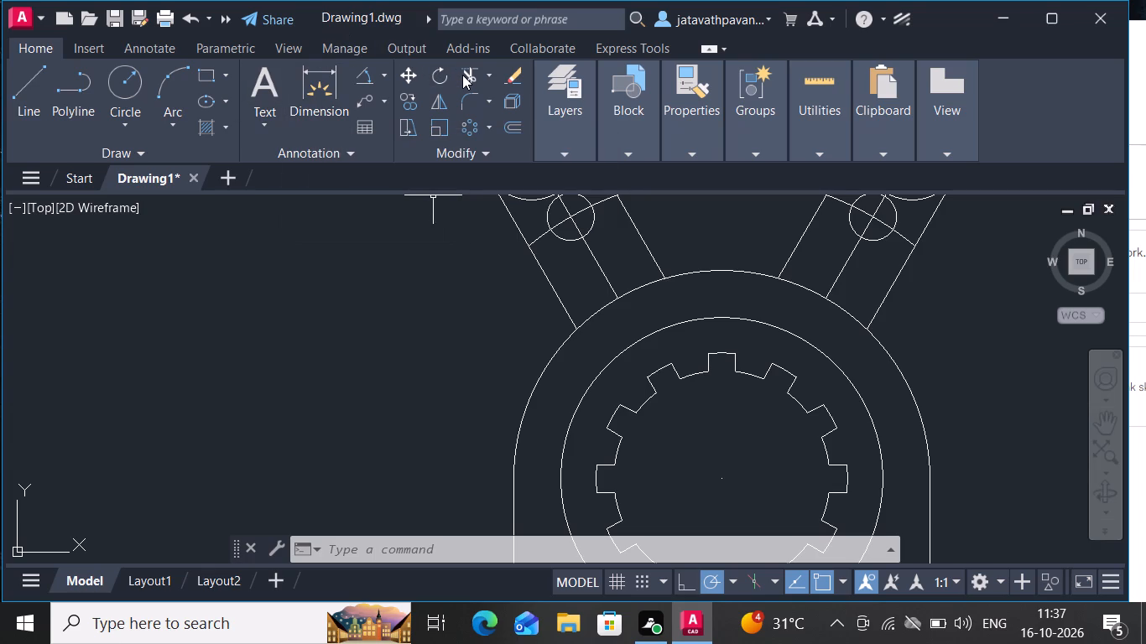
pyautogui.moveTo(462, 75); pyautogui.dragTo(513, 184)
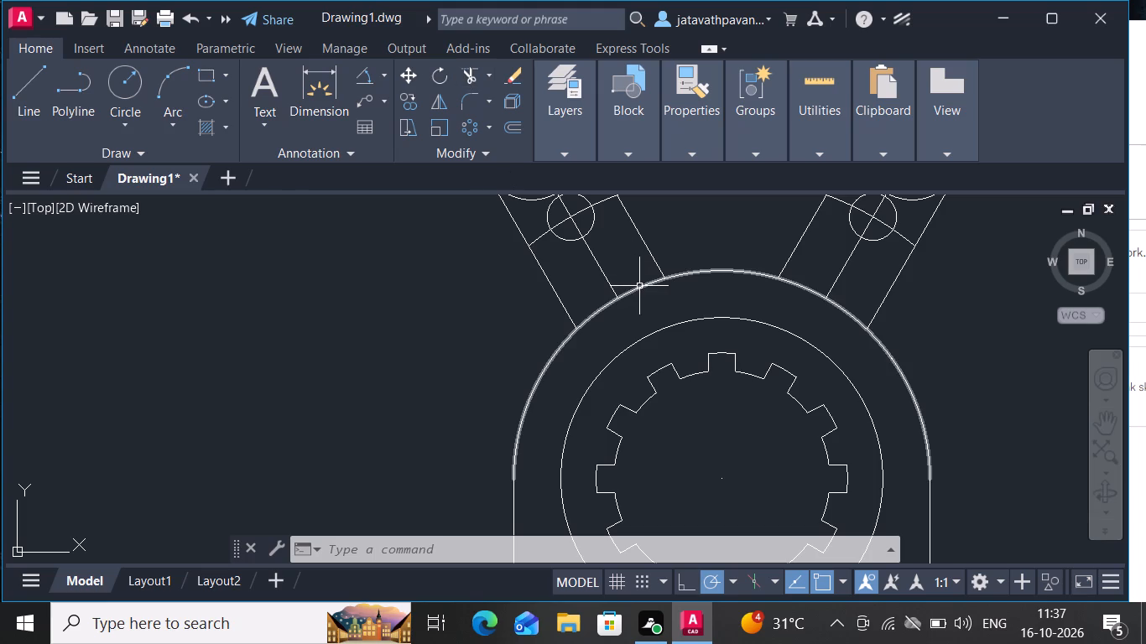
pyautogui.doubleClick(470, 77)
pyautogui.moveTo(470, 77); pyautogui.dragTo(503, 153)
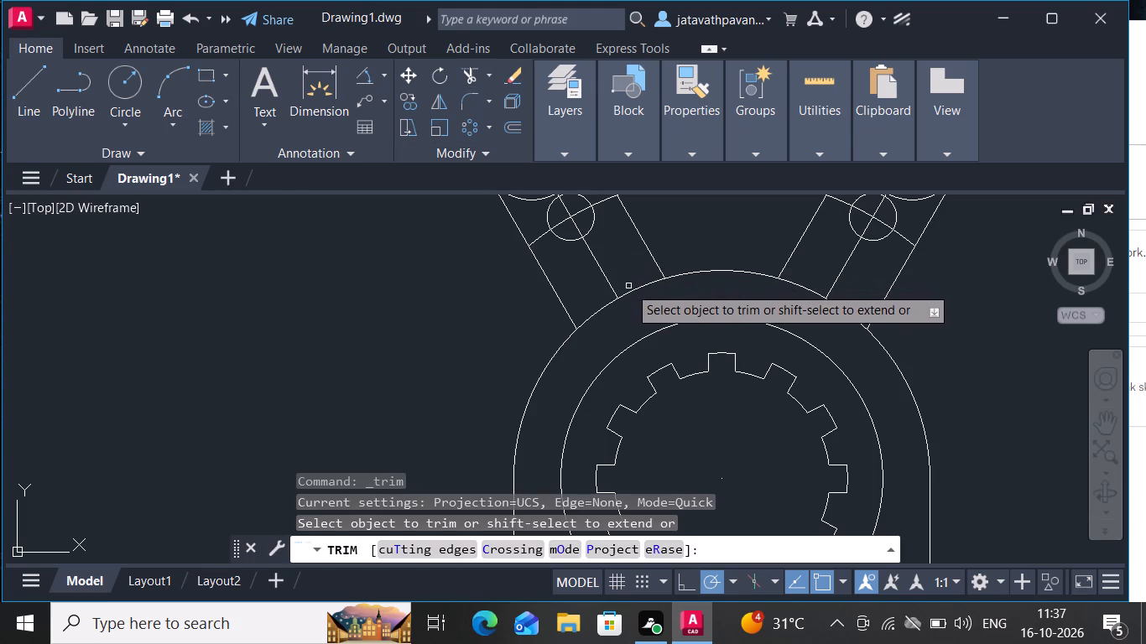
pyautogui.moveTo(635, 293); pyautogui.dragTo(596, 312)
pyautogui.click(596, 312)
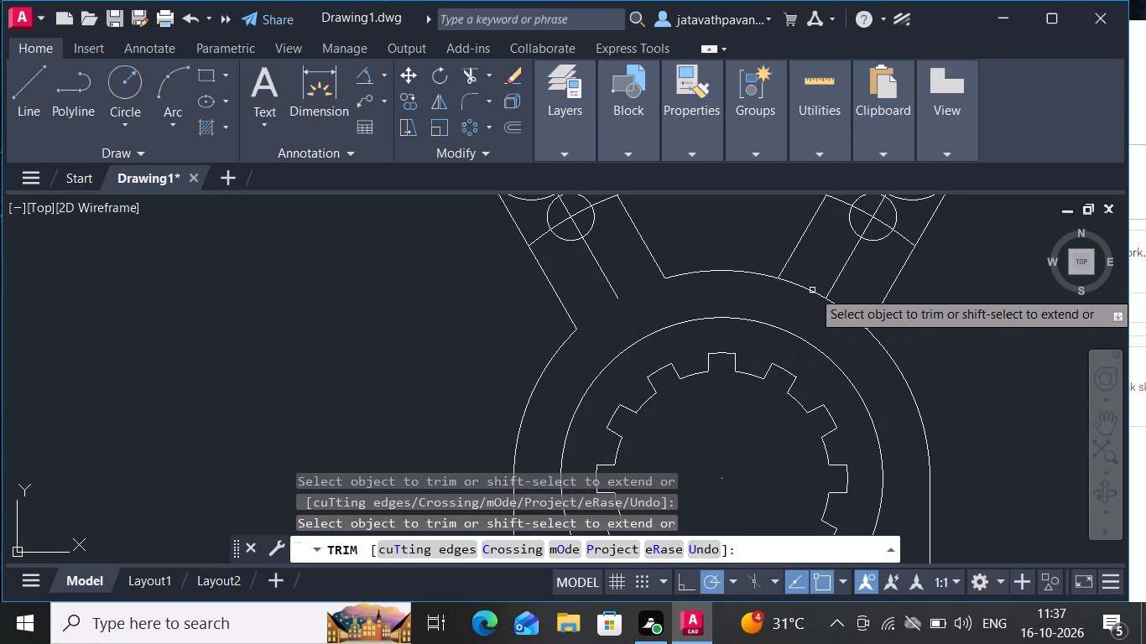
pyautogui.moveTo(811, 290); pyautogui.dragTo(851, 320)
pyautogui.click(851, 320)
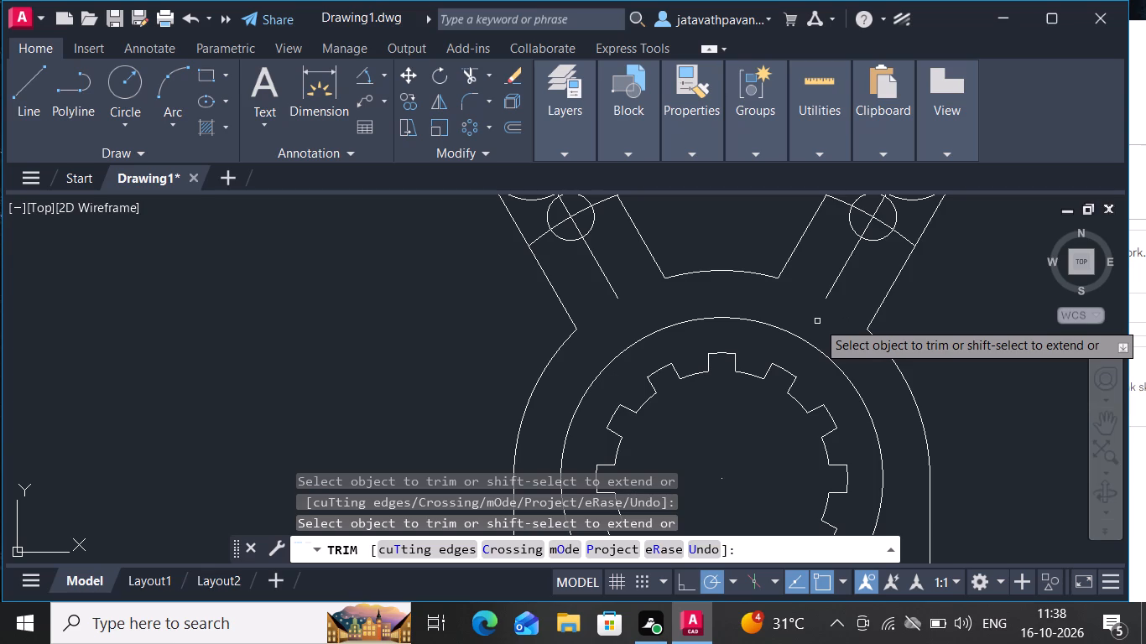
pyautogui.press('Escape')
pyautogui.press('Escape')
# Fillet the inner lines of both lug arms with the remaining top arc between them, using radius 12.
pyautogui.press('f')
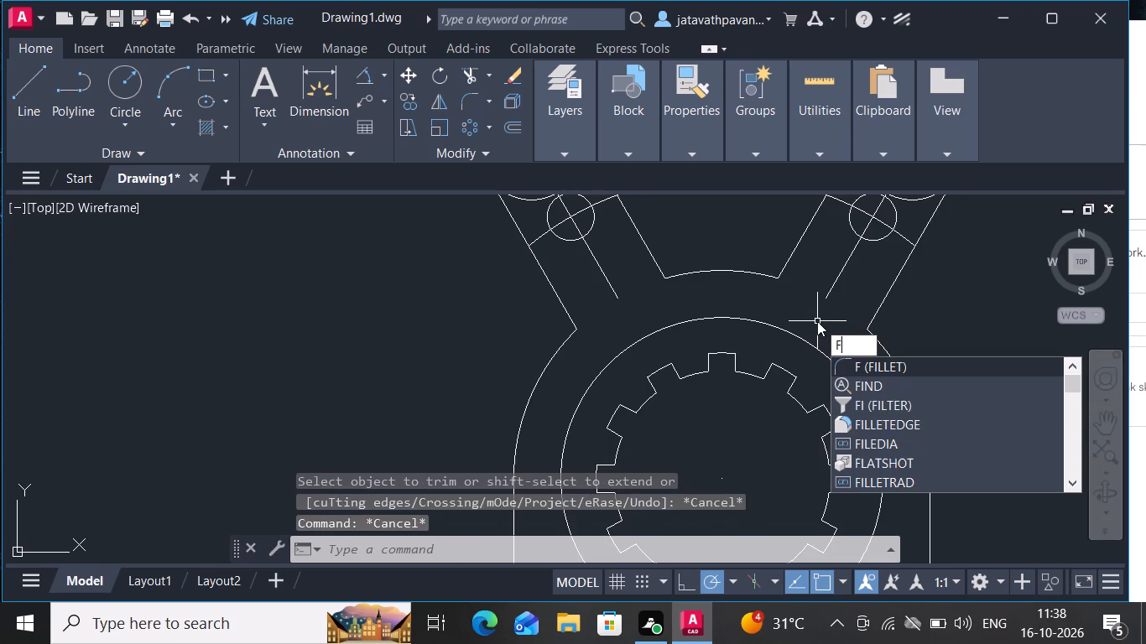
pyautogui.moveTo(867, 361); pyautogui.dragTo(608, 227)
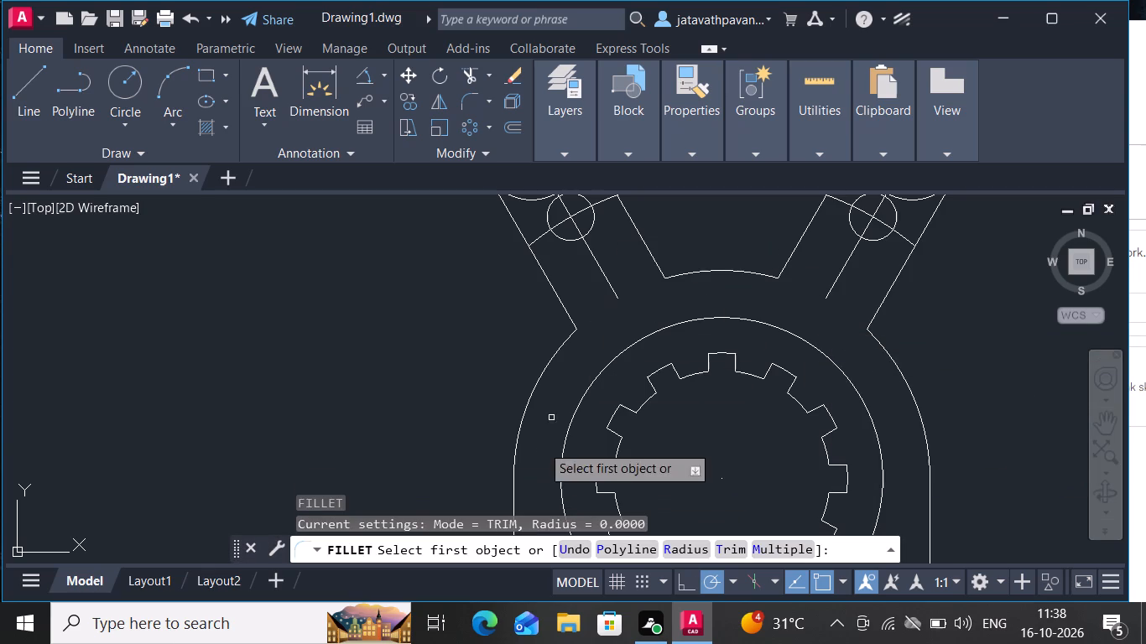
pyautogui.click(685, 548)
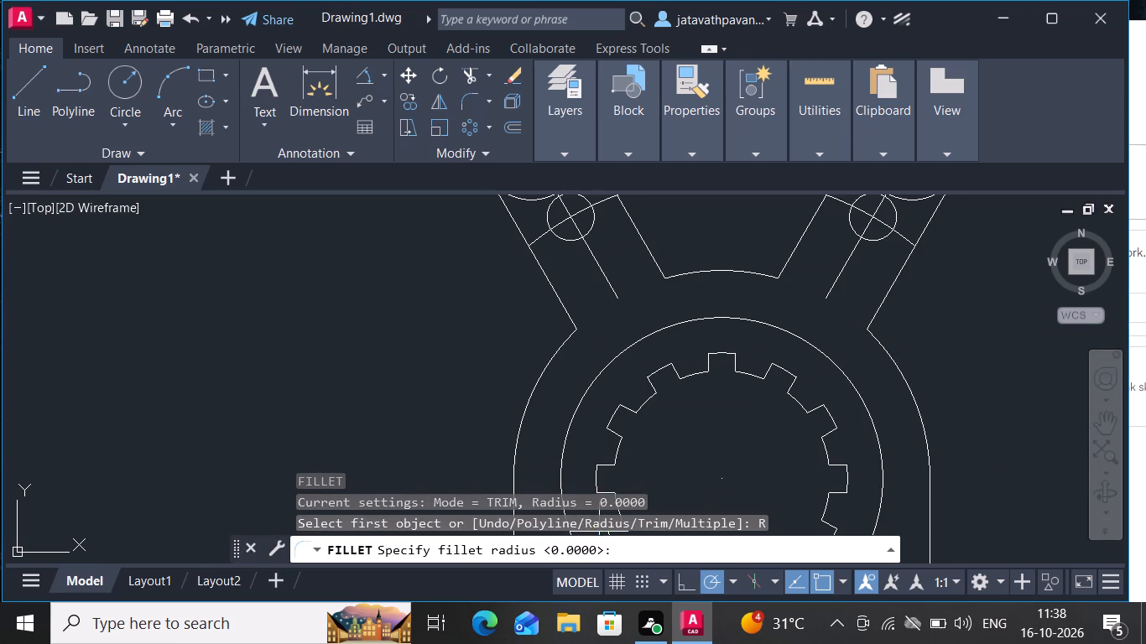
pyautogui.write('12')
pyautogui.press('Return')
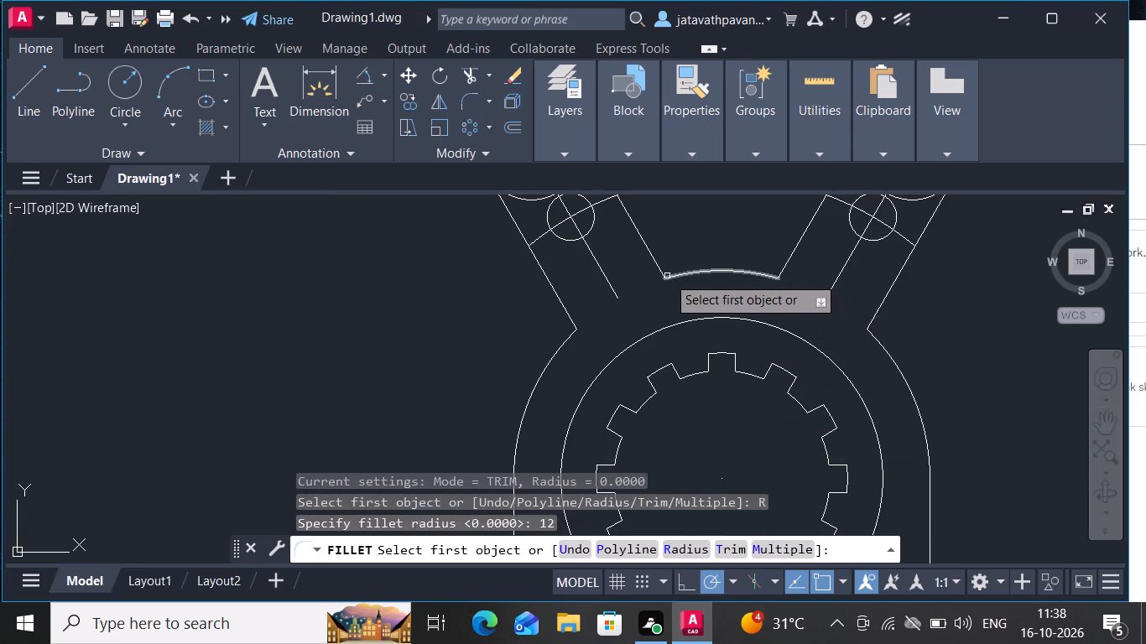
pyautogui.moveTo(652, 255); pyautogui.dragTo(690, 280)
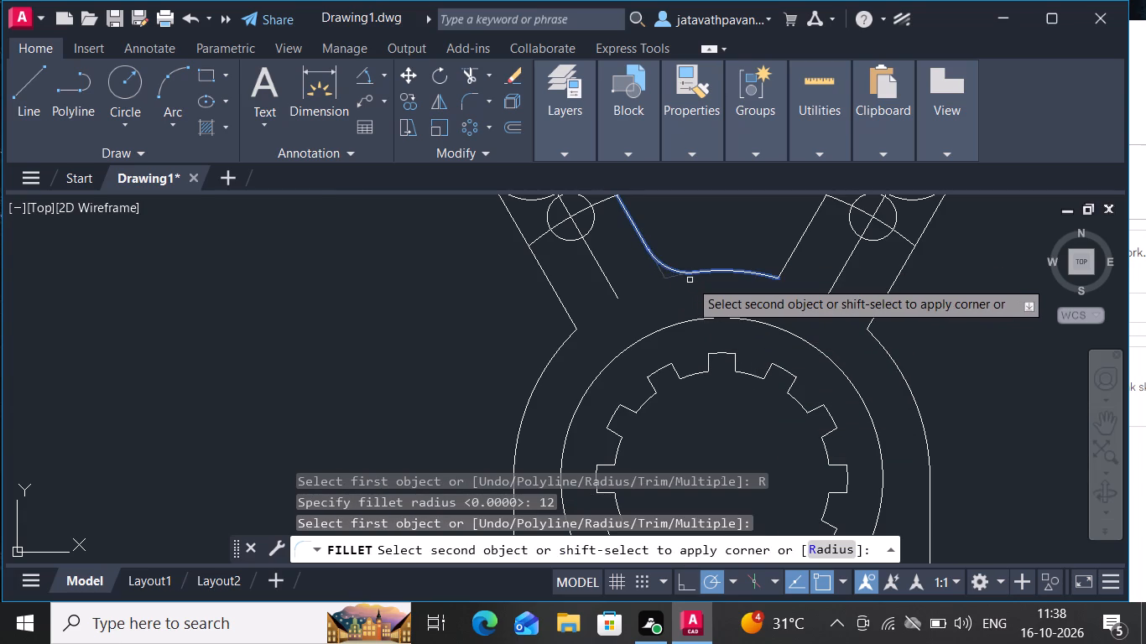
pyautogui.moveTo(690, 280); pyautogui.dragTo(691, 273)
pyautogui.click(691, 273)
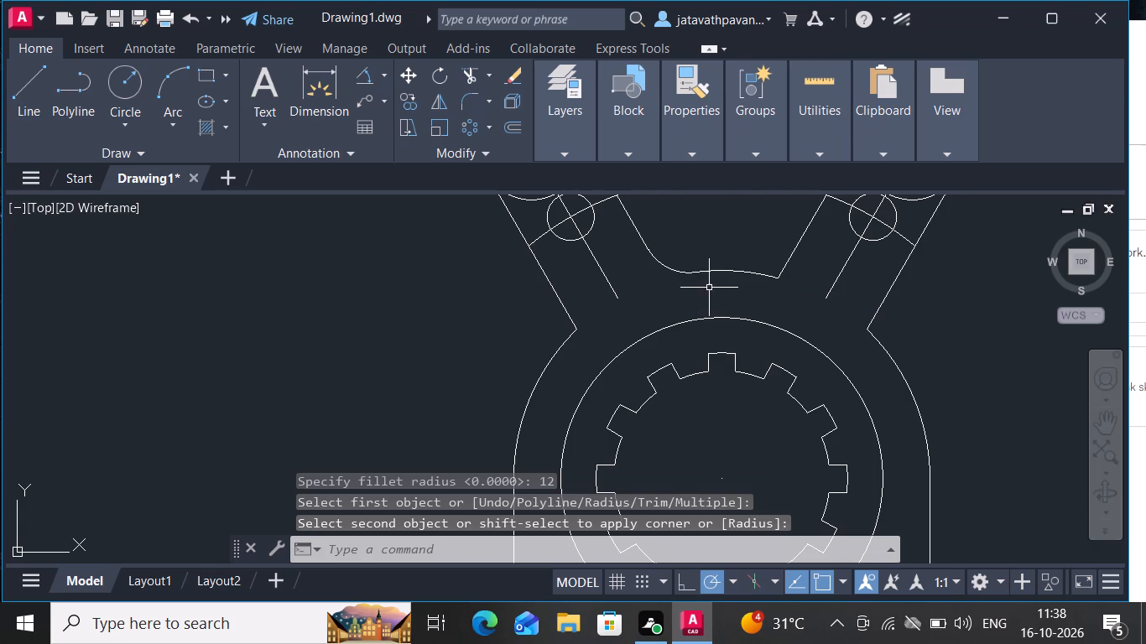
pyautogui.press('f')
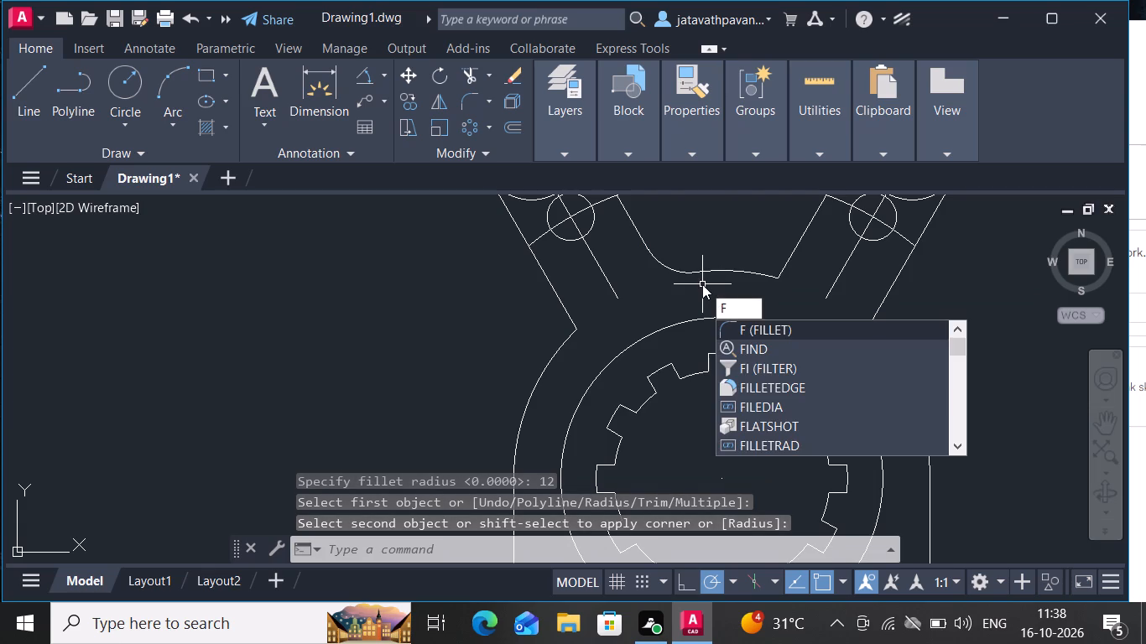
pyautogui.click(789, 330)
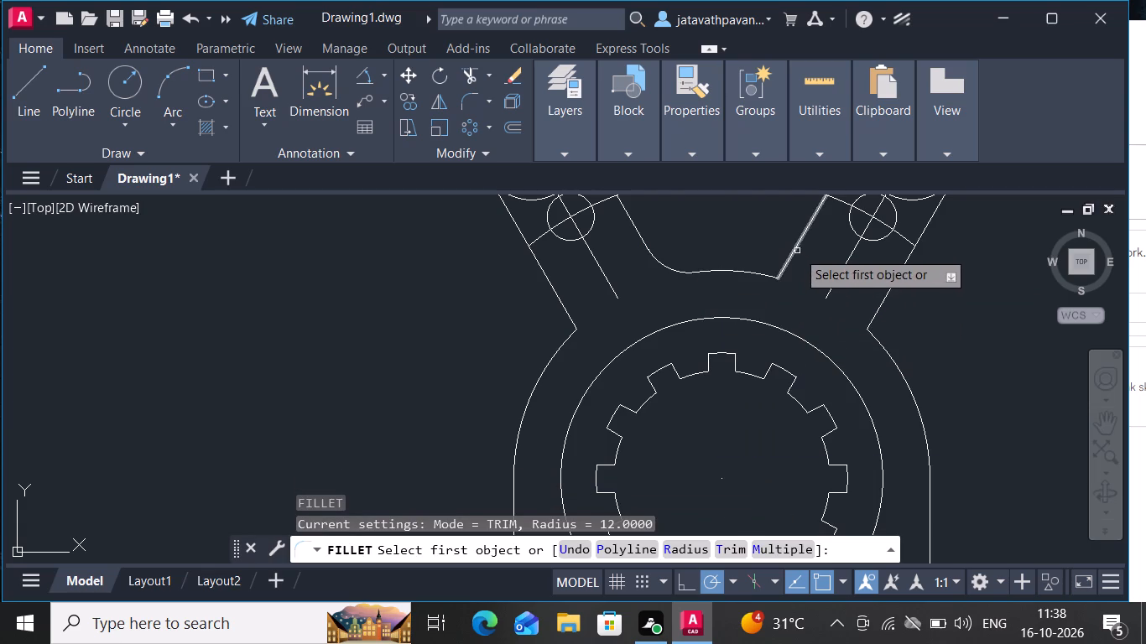
pyautogui.moveTo(797, 253); pyautogui.dragTo(758, 274)
pyautogui.click(758, 274)
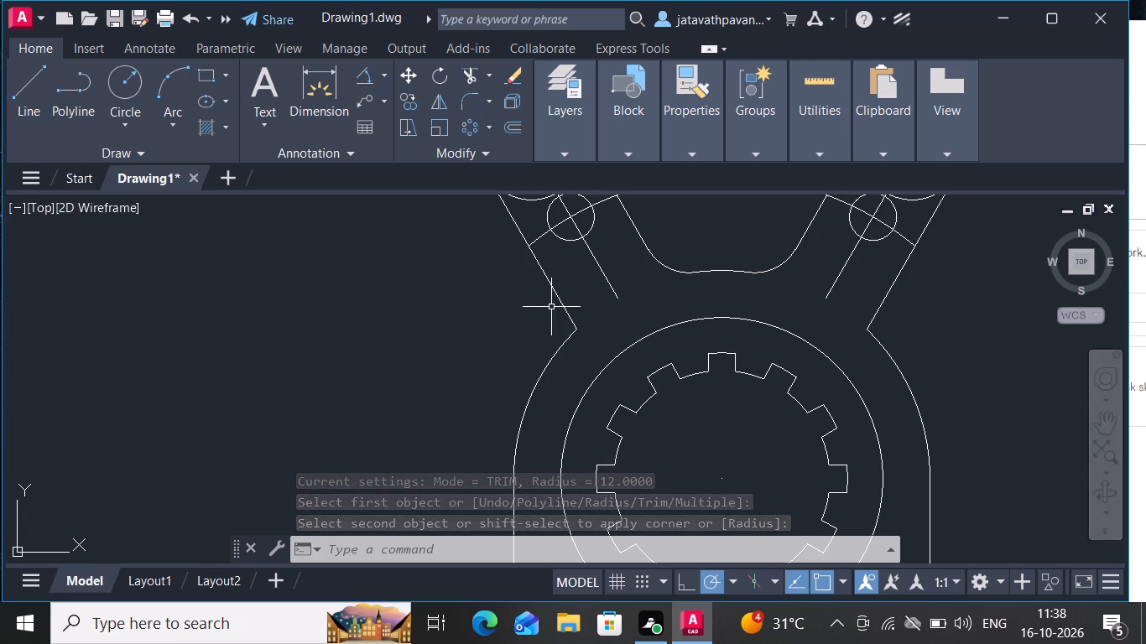
# Fillet the outer lines of both lug arms with the large outer arcs on each side, keeping radius 12.
pyautogui.scroll(1, 397, 579)
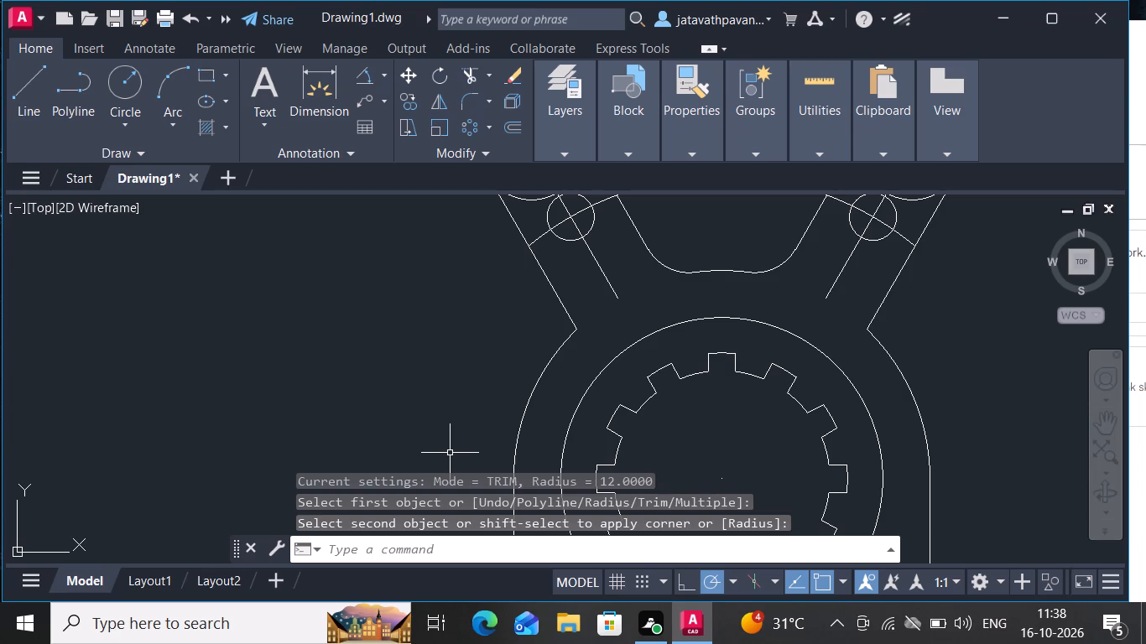
pyautogui.write('fi')
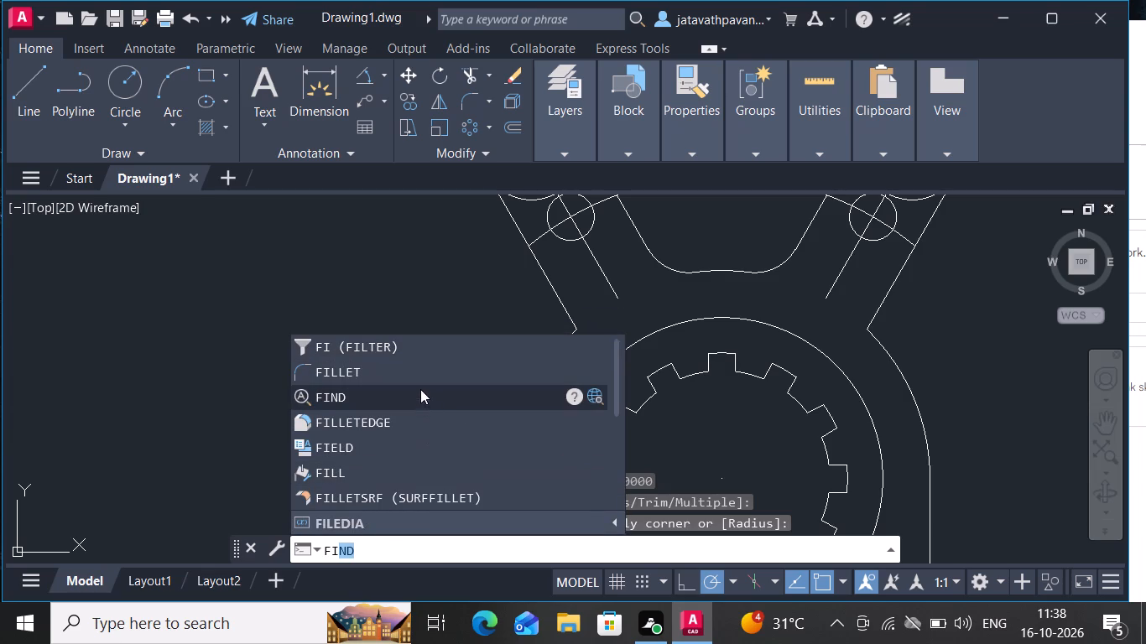
pyautogui.click(420, 364)
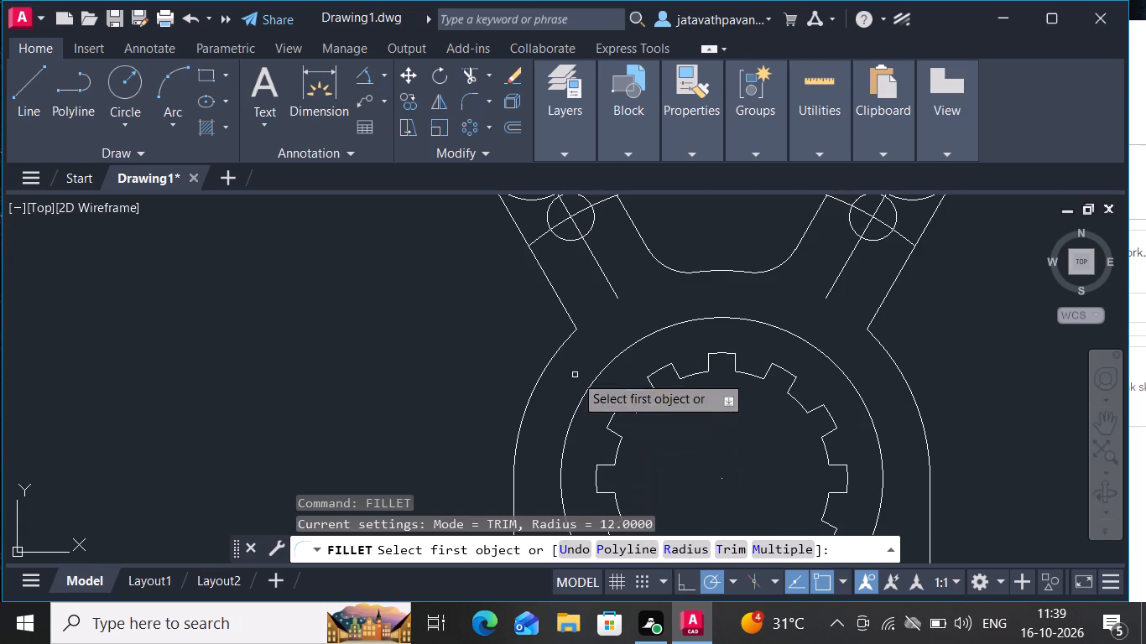
pyautogui.moveTo(555, 360); pyautogui.dragTo(565, 304)
pyautogui.click(565, 304)
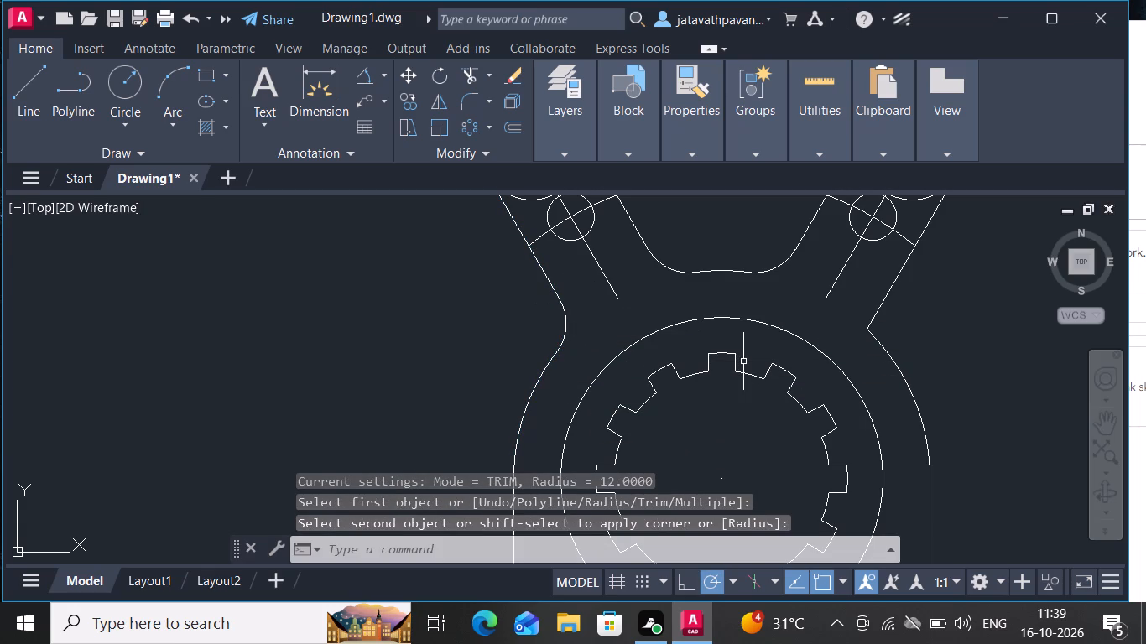
pyautogui.write('fi')
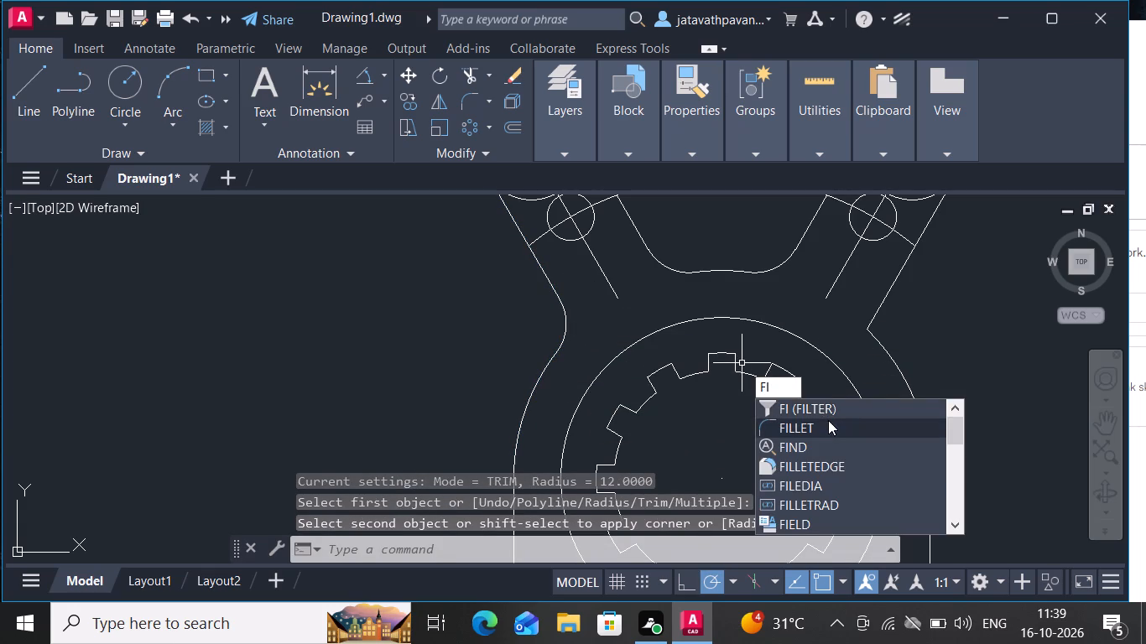
pyautogui.moveTo(828, 420); pyautogui.dragTo(896, 369)
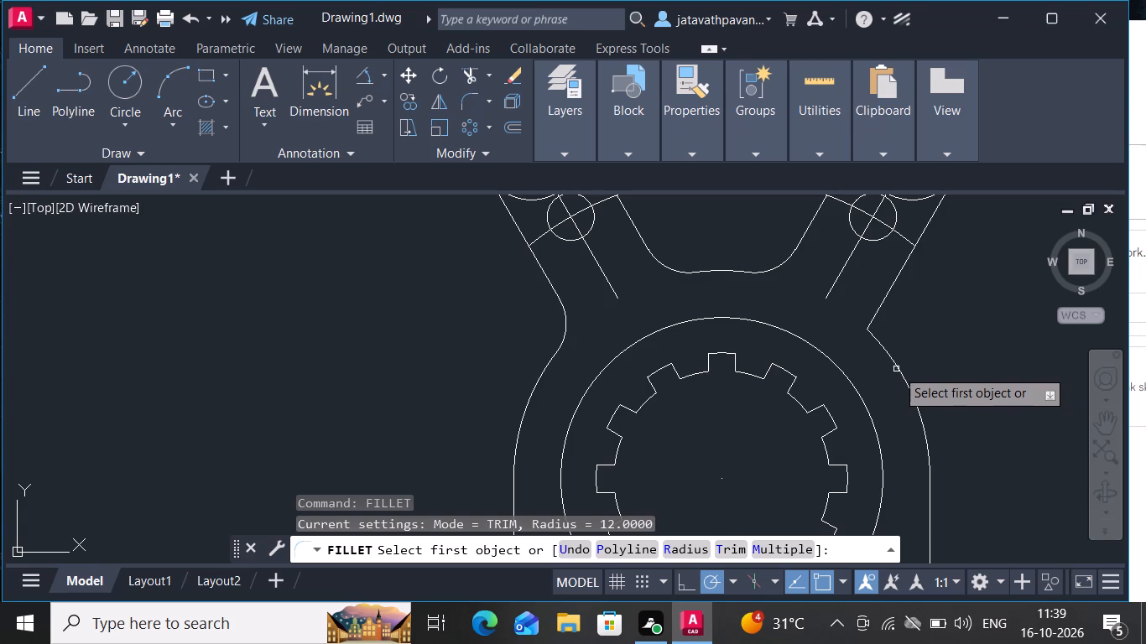
pyautogui.moveTo(896, 369); pyautogui.dragTo(896, 364)
pyautogui.click(896, 364)
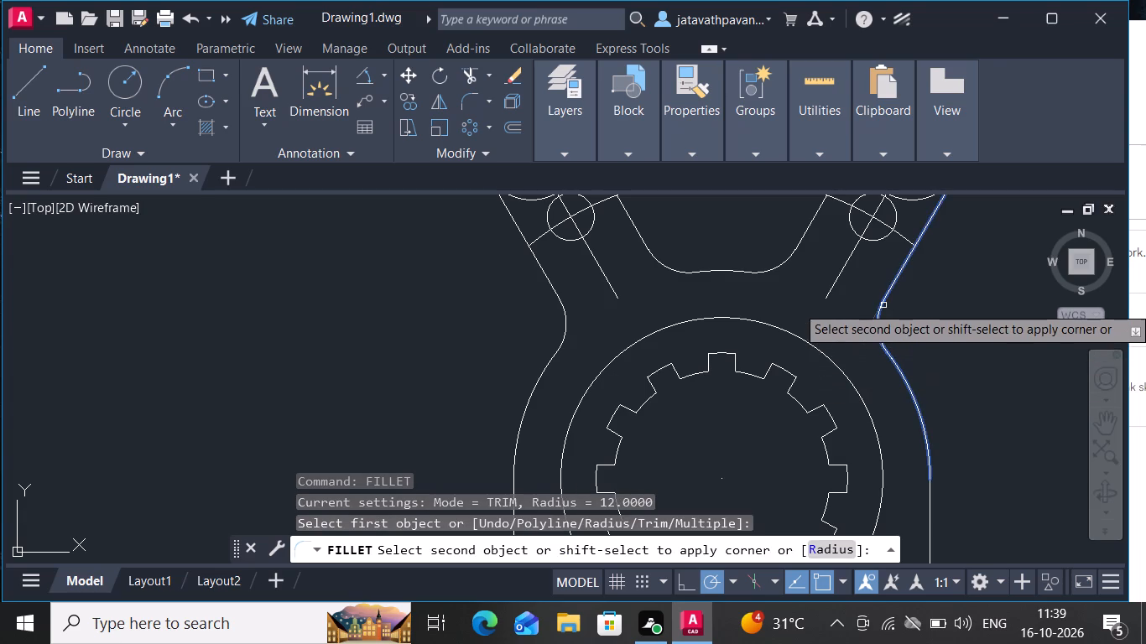
pyautogui.click(883, 305)
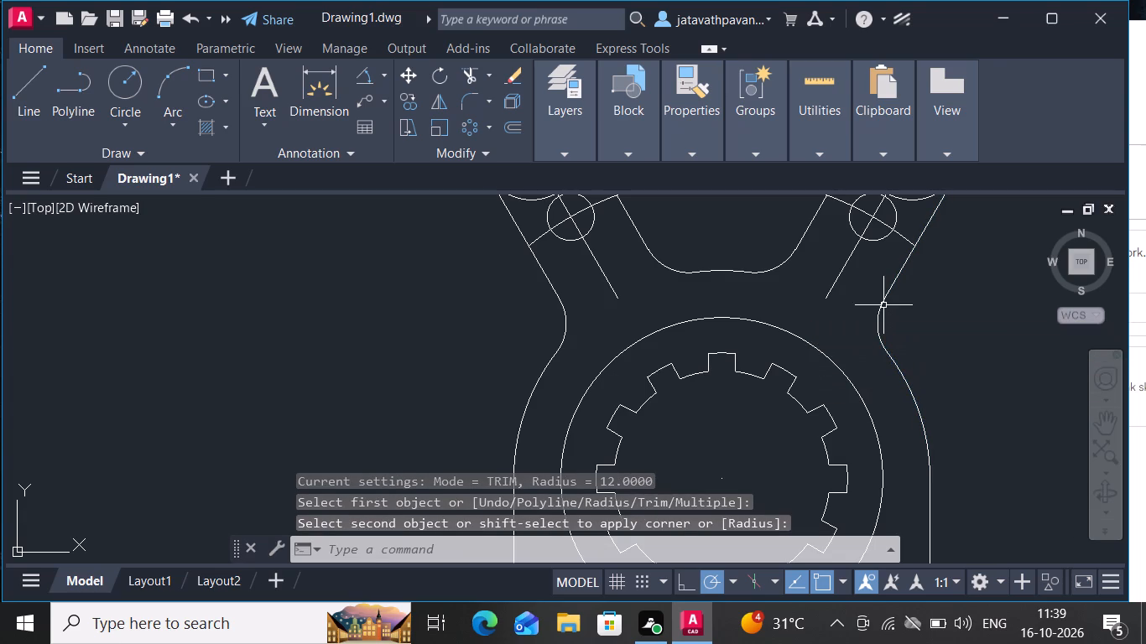
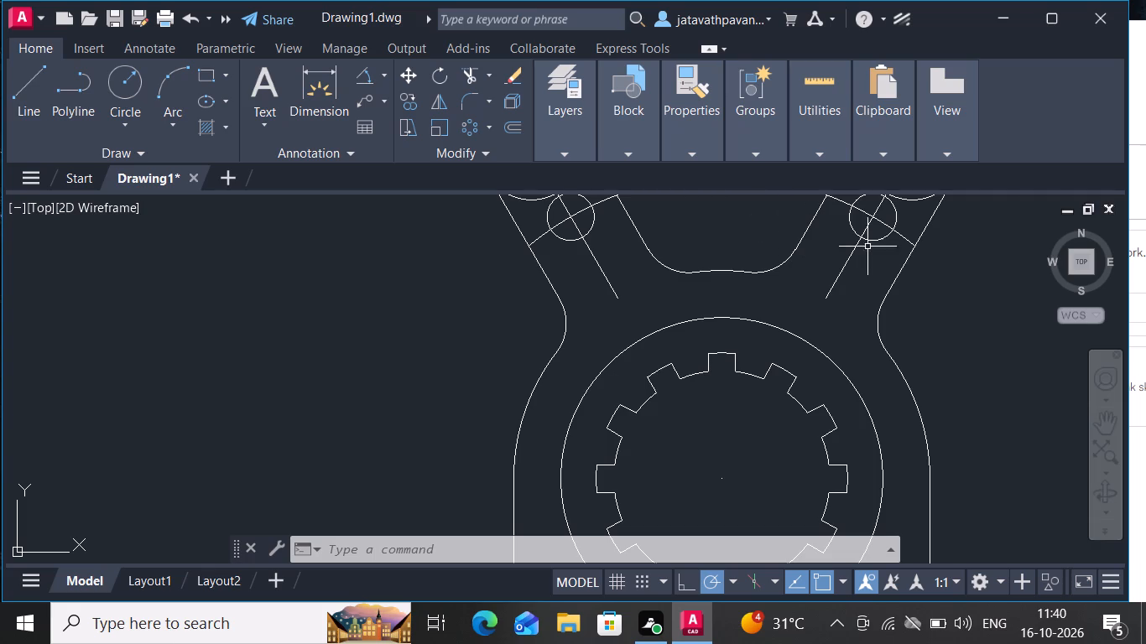
# Trim away the upper construction arc between the two arms and across the left lug's end circles.
pyautogui.click(1102, 421)
pyautogui.moveTo(1102, 421); pyautogui.dragTo(1011, 408)
pyautogui.moveTo(1011, 408); pyautogui.dragTo(827, 532)
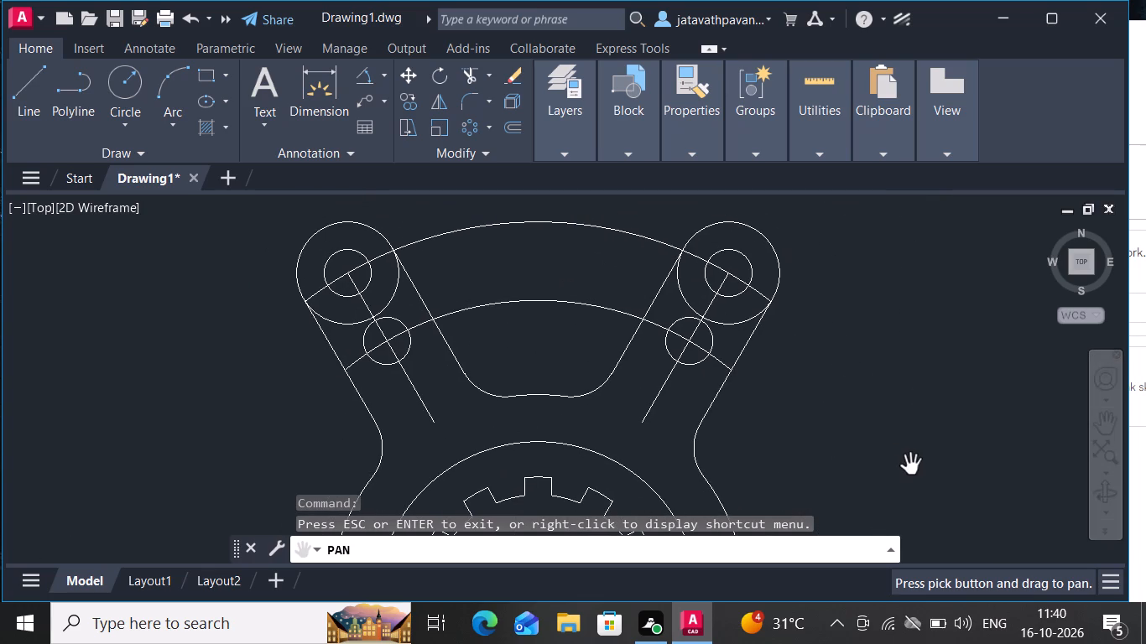
pyautogui.press('Escape')
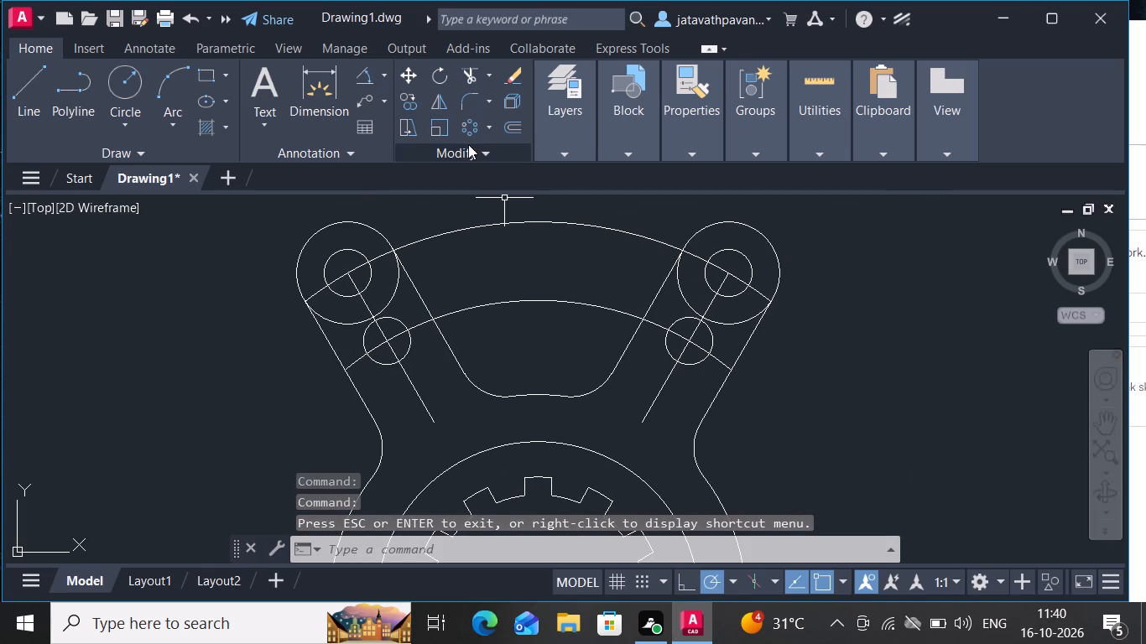
pyautogui.click(478, 70)
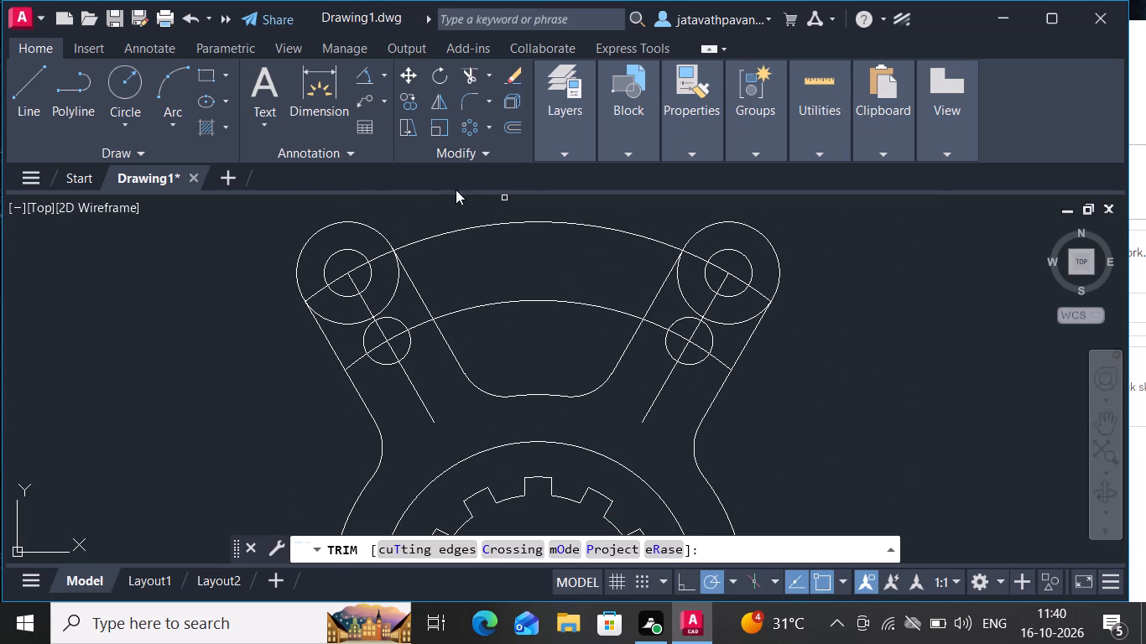
pyautogui.moveTo(476, 227); pyautogui.dragTo(380, 258)
pyautogui.moveTo(380, 258); pyautogui.dragTo(359, 271)
pyautogui.click(359, 271)
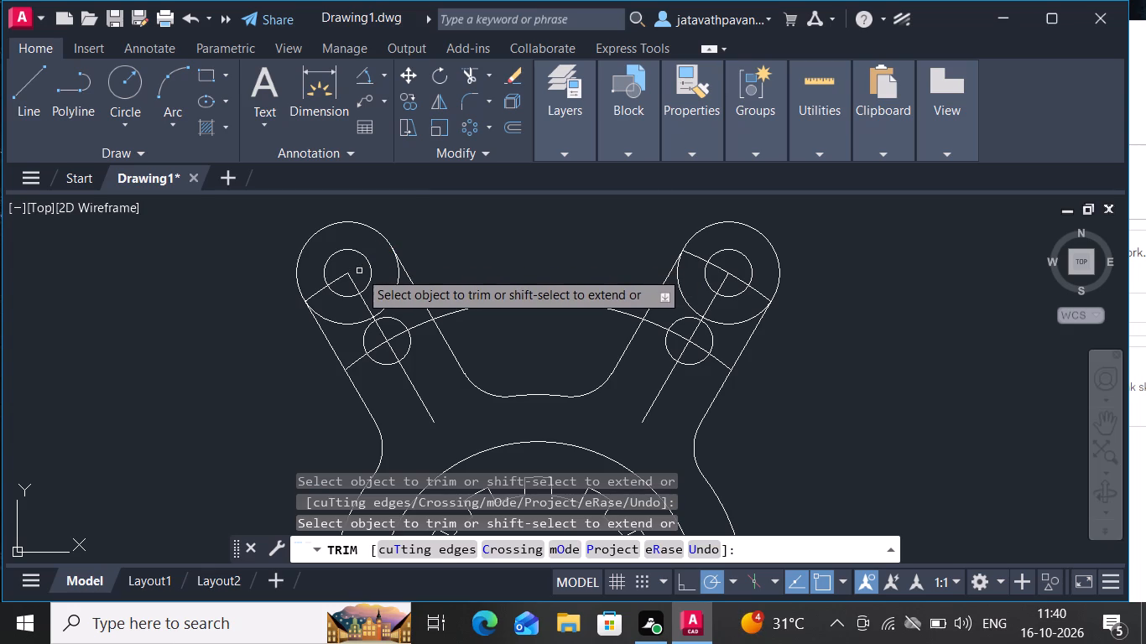
pyautogui.moveTo(339, 278); pyautogui.dragTo(315, 294)
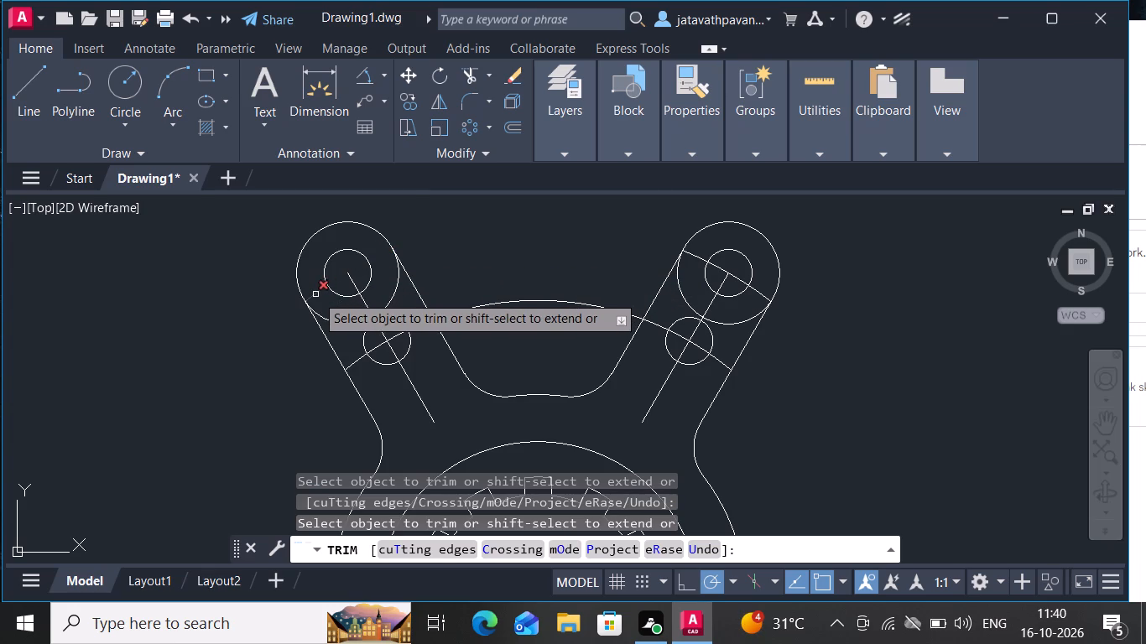
# Trim away the left arm's centre line and the lower construction arc across the left arm and between both arms.
pyautogui.moveTo(315, 294); pyautogui.dragTo(356, 285)
pyautogui.moveTo(356, 285); pyautogui.dragTo(363, 299)
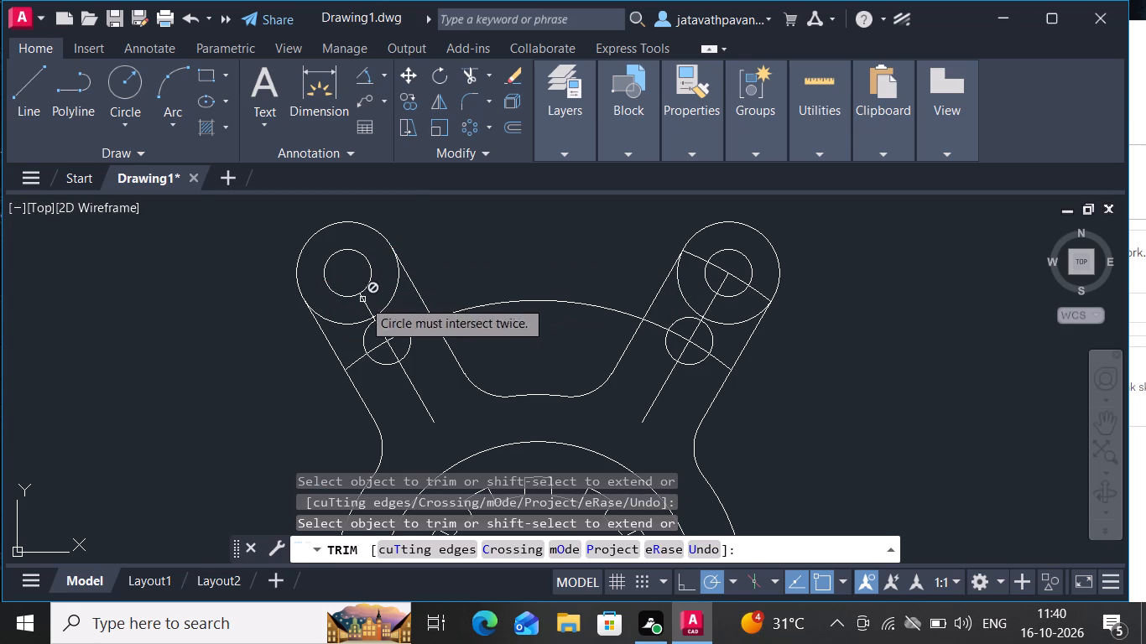
pyautogui.moveTo(363, 299); pyautogui.dragTo(363, 300)
pyautogui.moveTo(363, 300); pyautogui.dragTo(379, 333)
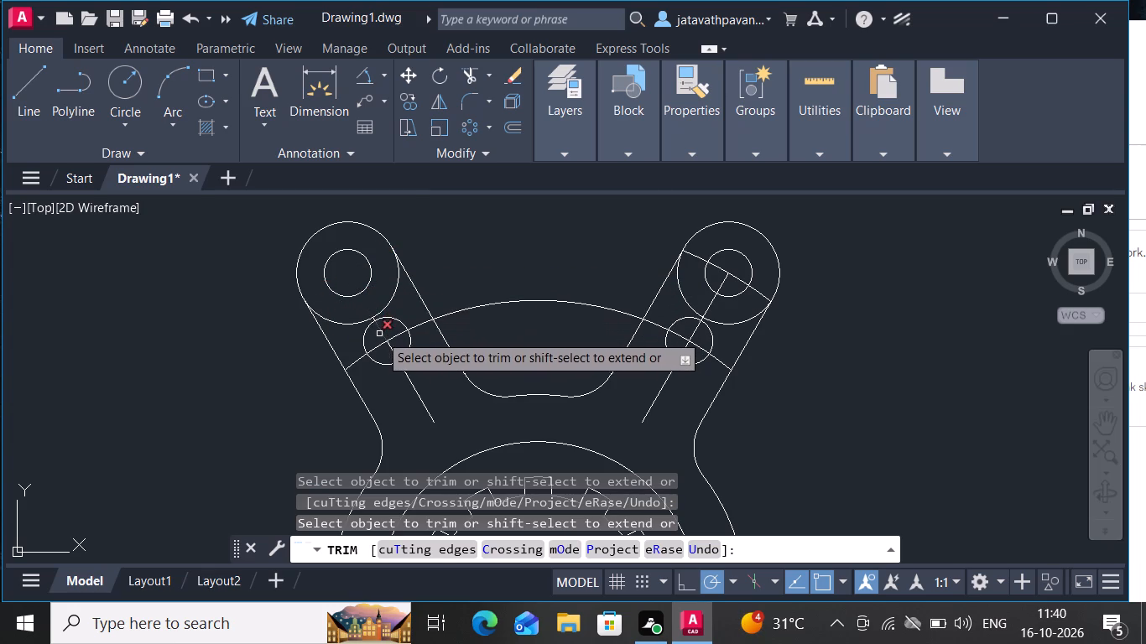
pyautogui.moveTo(379, 333); pyautogui.dragTo(383, 331)
pyautogui.moveTo(383, 331); pyautogui.dragTo(379, 347)
pyautogui.moveTo(379, 347); pyautogui.dragTo(353, 364)
pyautogui.moveTo(353, 364); pyautogui.dragTo(415, 327)
pyautogui.moveTo(415, 327); pyautogui.dragTo(398, 333)
pyautogui.moveTo(398, 333); pyautogui.dragTo(397, 335)
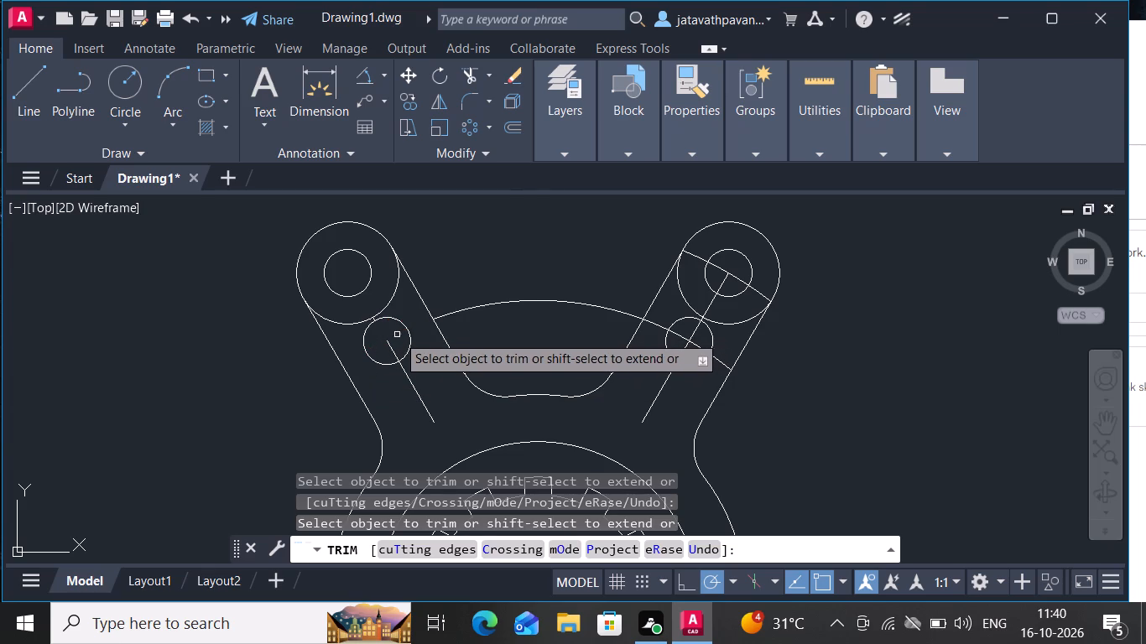
pyautogui.moveTo(397, 335); pyautogui.dragTo(393, 351)
pyautogui.moveTo(393, 351); pyautogui.dragTo(407, 372)
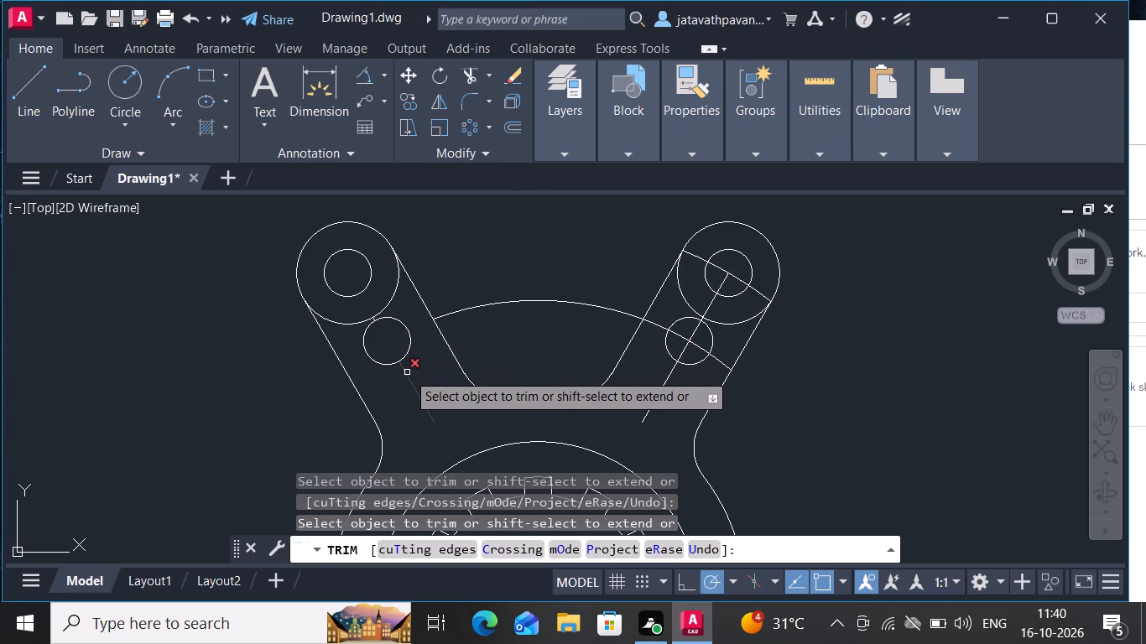
pyautogui.moveTo(407, 372); pyautogui.dragTo(407, 373)
pyautogui.moveTo(407, 373); pyautogui.dragTo(486, 302)
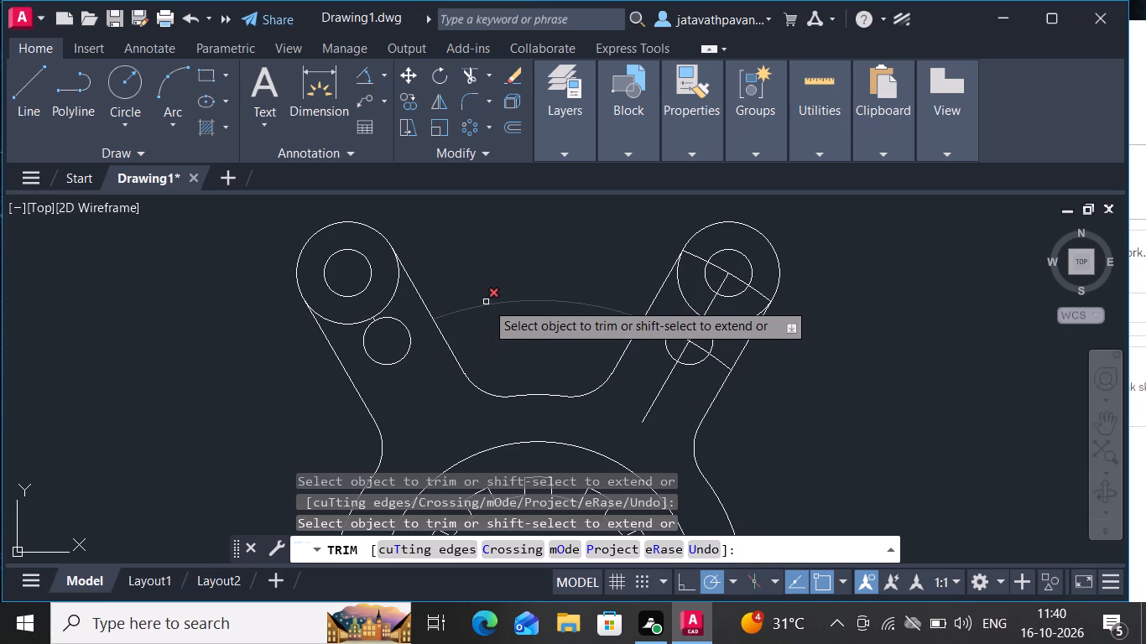
pyautogui.moveTo(486, 302); pyautogui.dragTo(659, 303)
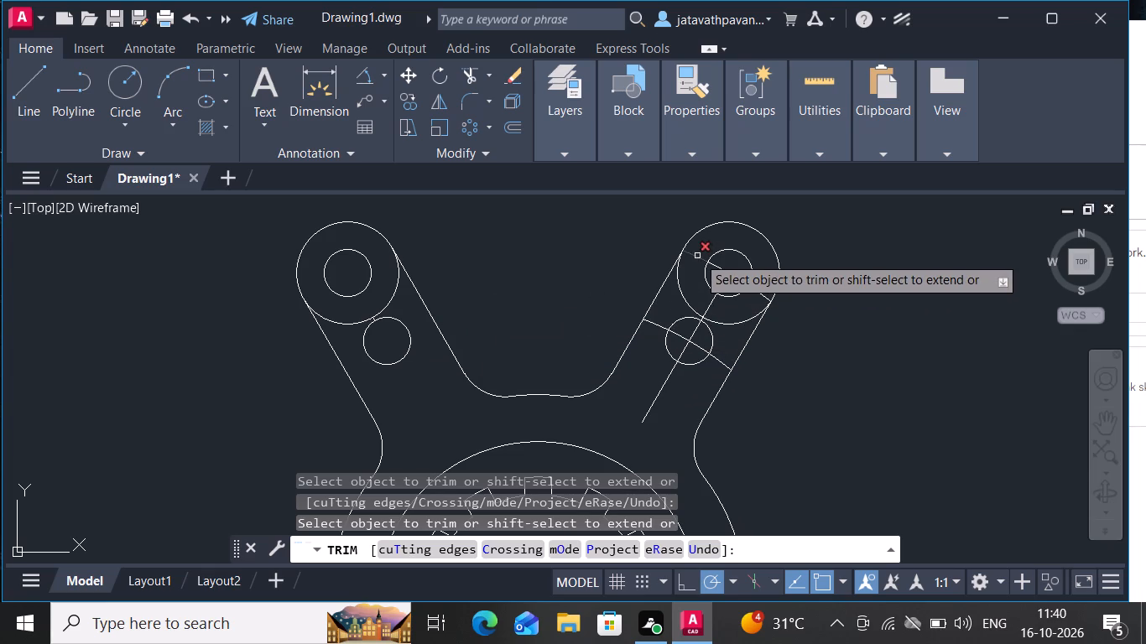
# Trim away the upper construction arc where it crosses the right lug's end circles.
pyautogui.moveTo(697, 256); pyautogui.dragTo(718, 264)
pyautogui.moveTo(718, 264); pyautogui.dragTo(740, 278)
pyautogui.moveTo(740, 278); pyautogui.dragTo(755, 289)
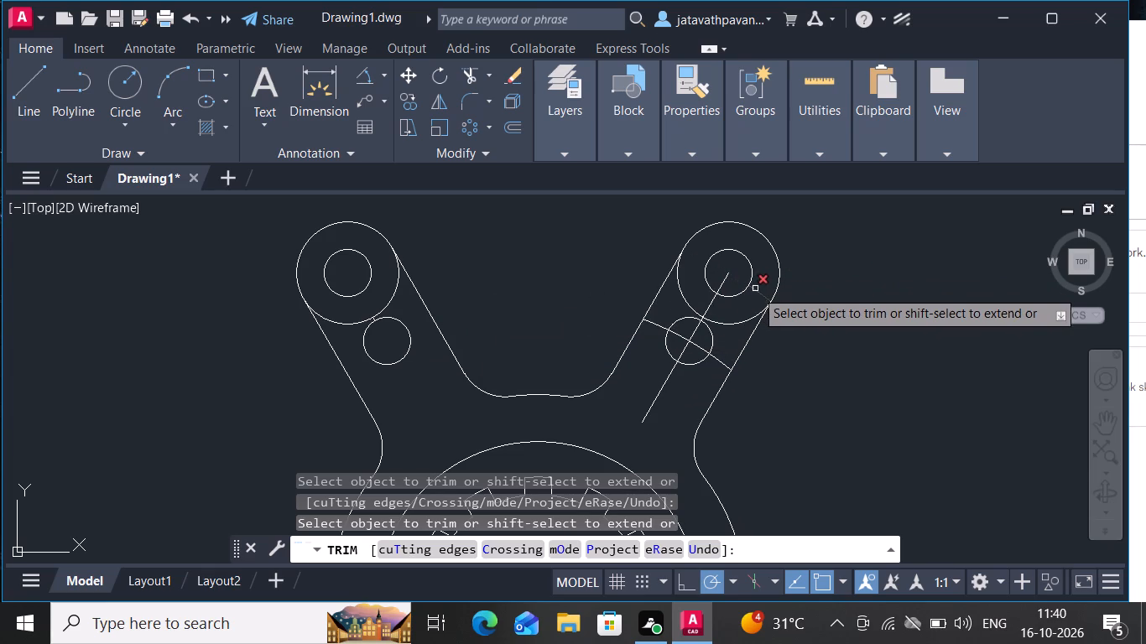
pyautogui.moveTo(755, 289); pyautogui.dragTo(758, 291)
pyautogui.moveTo(758, 291); pyautogui.dragTo(723, 283)
# Trim away the centre line and the remaining lower construction arc inside the right lug arm.
pyautogui.moveTo(723, 283); pyautogui.dragTo(721, 289)
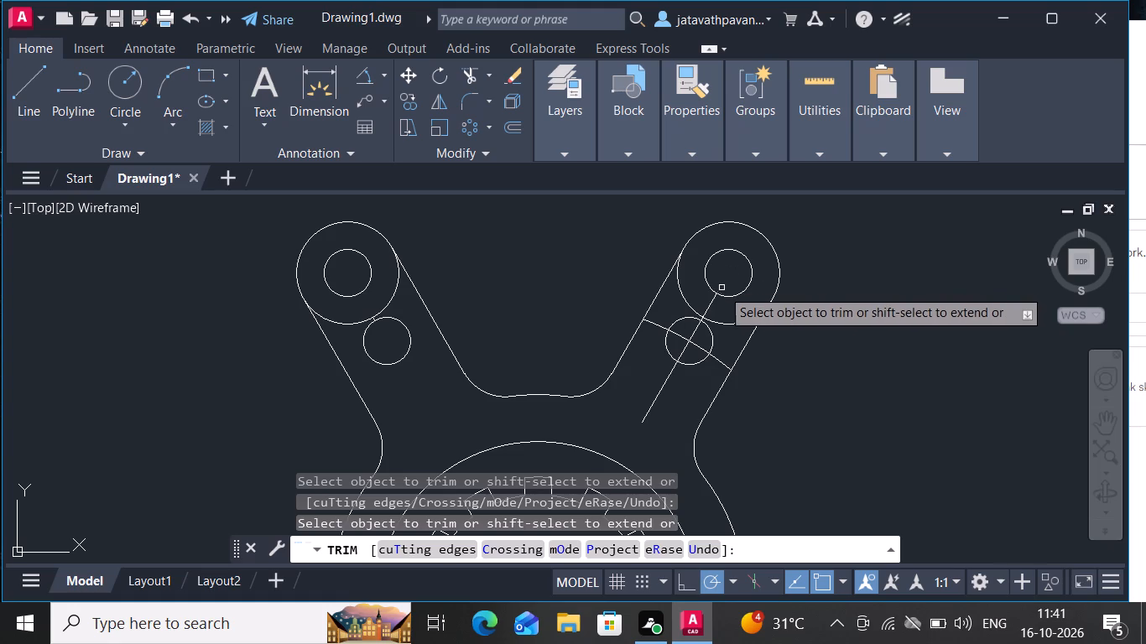
pyautogui.moveTo(721, 289); pyautogui.dragTo(710, 306)
pyautogui.moveTo(710, 306); pyautogui.dragTo(695, 332)
pyautogui.moveTo(695, 332); pyautogui.dragTo(687, 337)
pyautogui.click(687, 337)
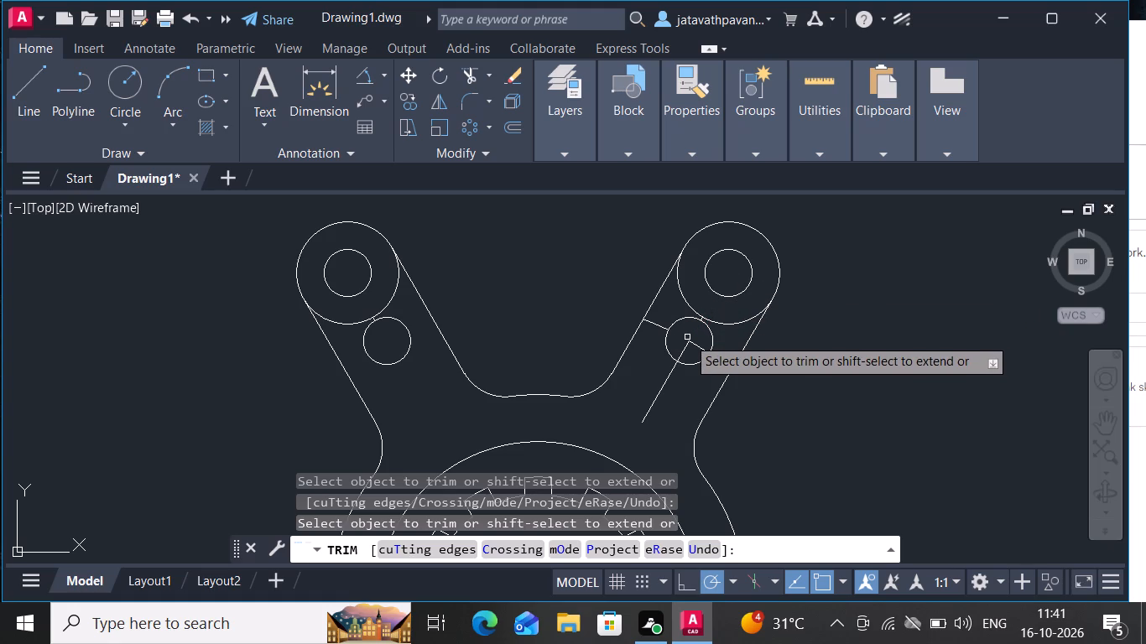
pyautogui.moveTo(693, 343); pyautogui.dragTo(685, 347)
pyautogui.moveTo(685, 347); pyautogui.dragTo(713, 351)
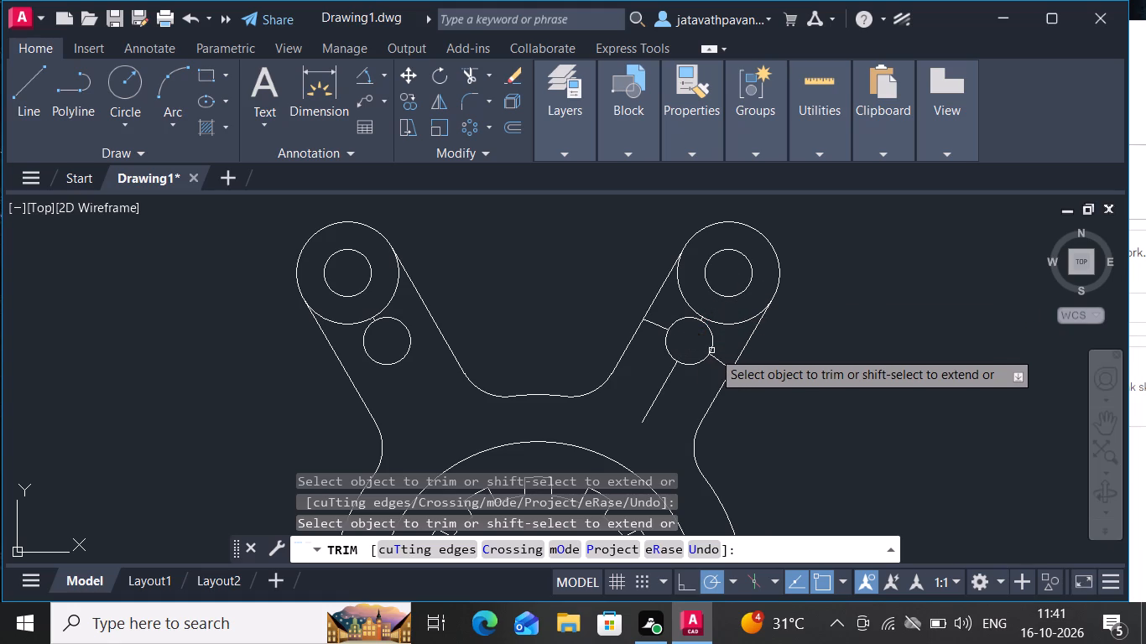
pyautogui.moveTo(713, 351); pyautogui.dragTo(718, 356)
pyautogui.moveTo(718, 356); pyautogui.dragTo(653, 321)
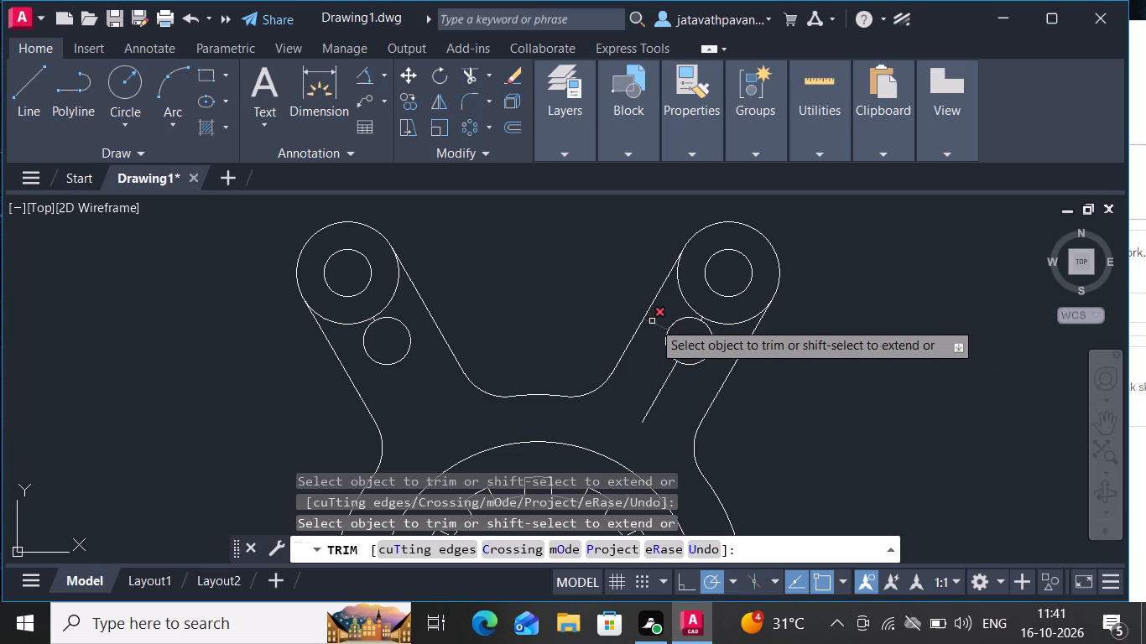
pyautogui.moveTo(653, 321); pyautogui.dragTo(656, 323)
pyautogui.moveTo(656, 323); pyautogui.dragTo(664, 379)
# Trim the parts of both large lug end circles that lie inside the arms, leaving rounded outer ends.
pyautogui.moveTo(664, 379); pyautogui.dragTo(682, 289)
pyautogui.click(682, 289)
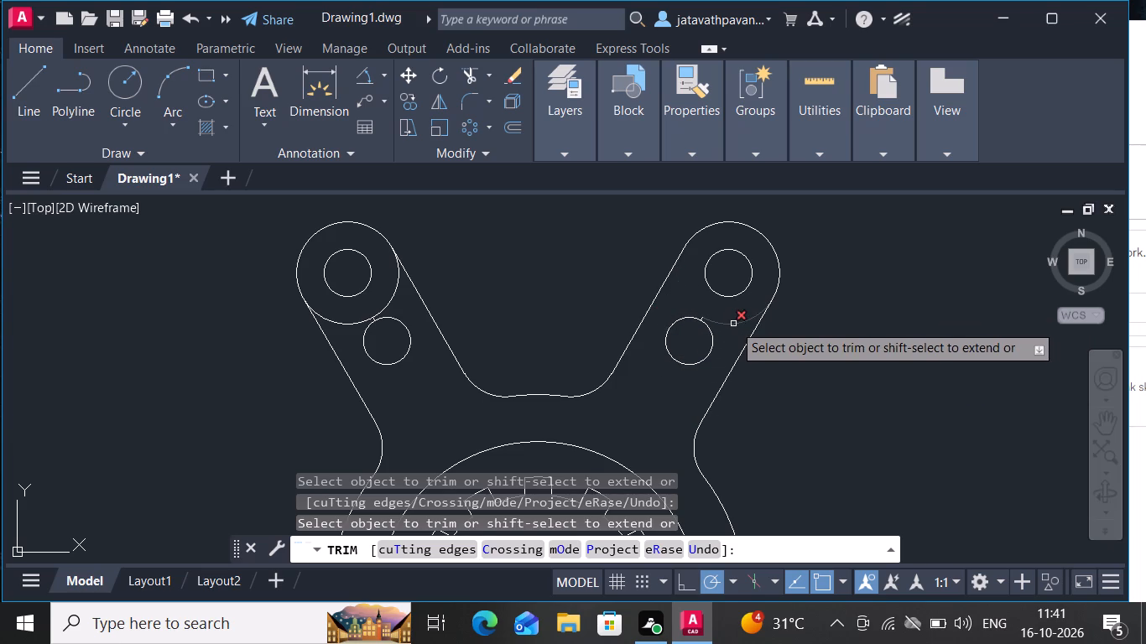
pyautogui.moveTo(733, 324); pyautogui.dragTo(453, 344)
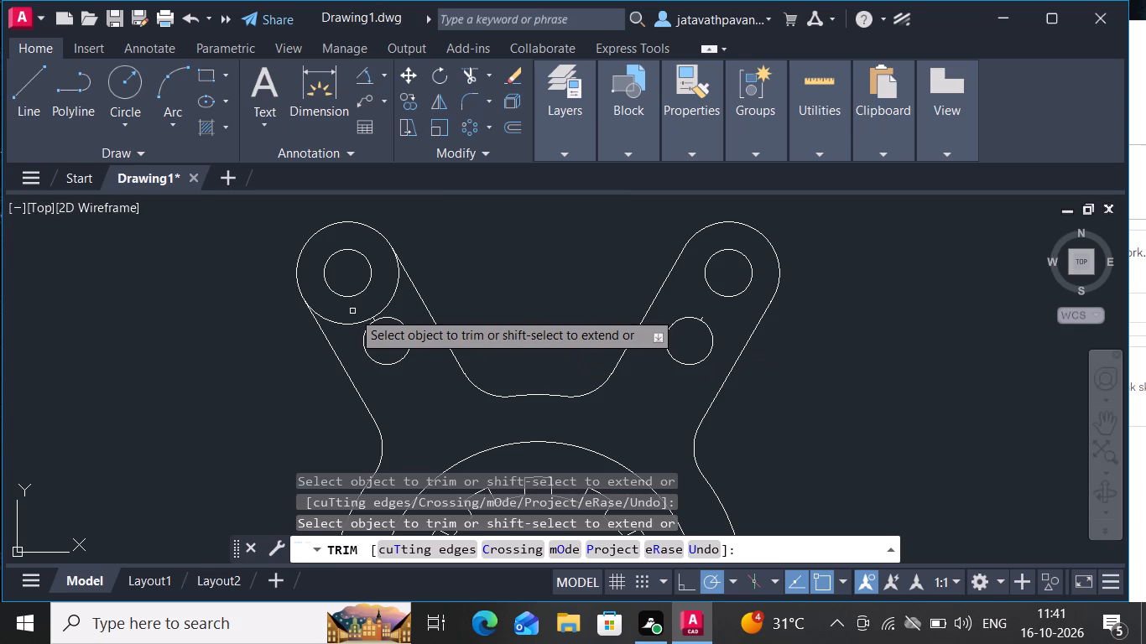
pyautogui.moveTo(350, 321); pyautogui.dragTo(398, 292)
pyautogui.click(398, 292)
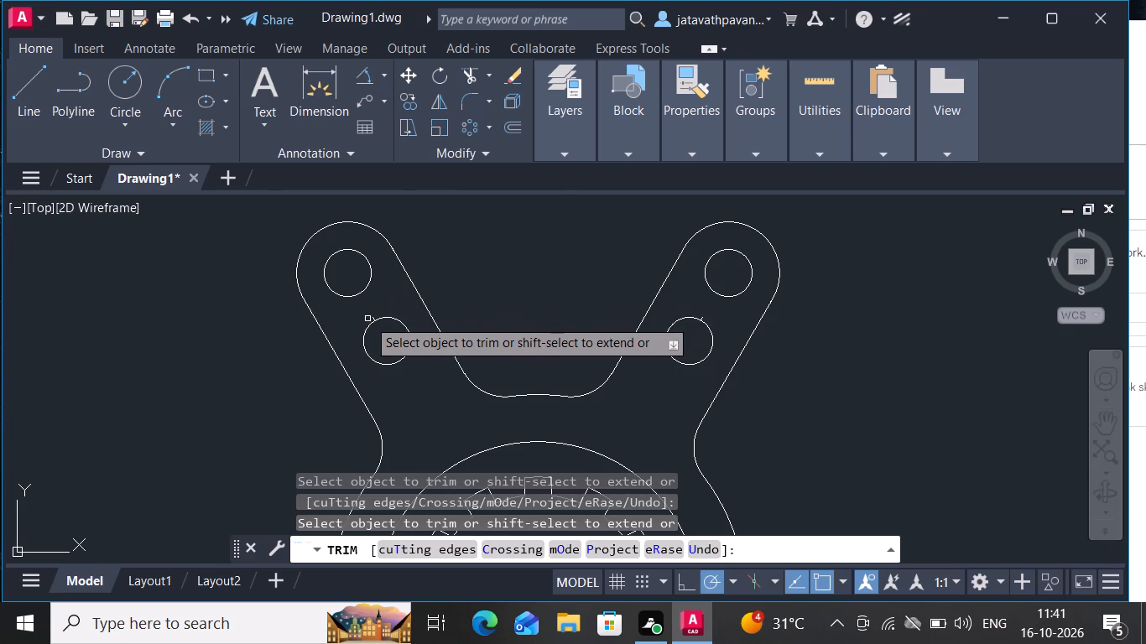
# Trim away the leftover centre-line stub above the left arm's lower hole.
pyautogui.keyDown('ctrl'); pyautogui.scroll(3, 367, 319); pyautogui.keyUp('ctrl')
pyautogui.moveTo(395, 316); pyautogui.dragTo(555, 274)
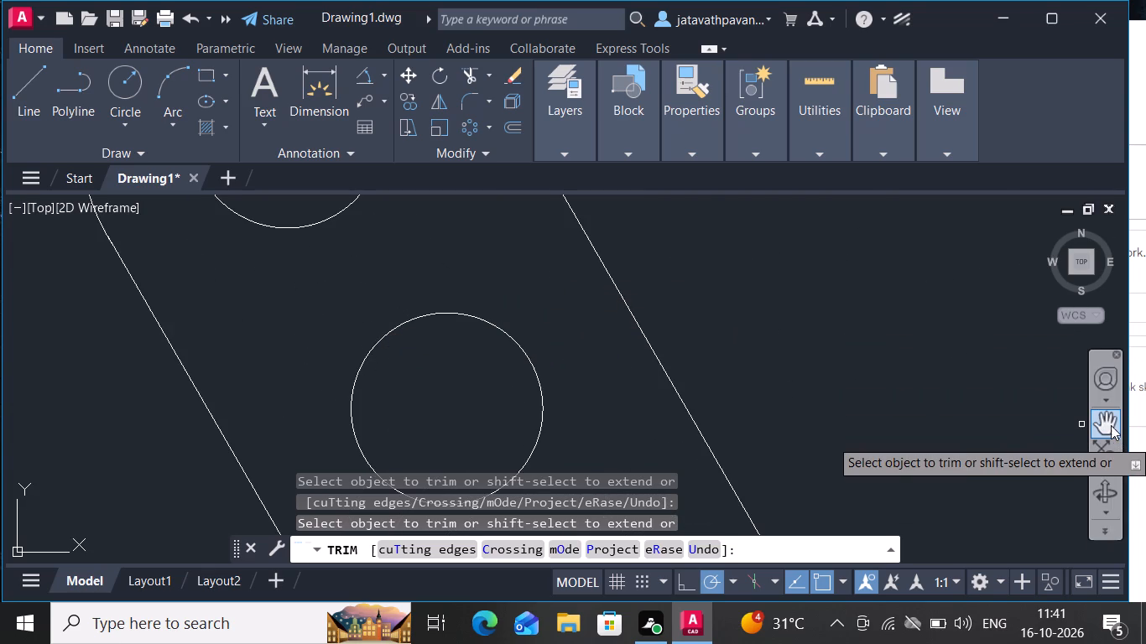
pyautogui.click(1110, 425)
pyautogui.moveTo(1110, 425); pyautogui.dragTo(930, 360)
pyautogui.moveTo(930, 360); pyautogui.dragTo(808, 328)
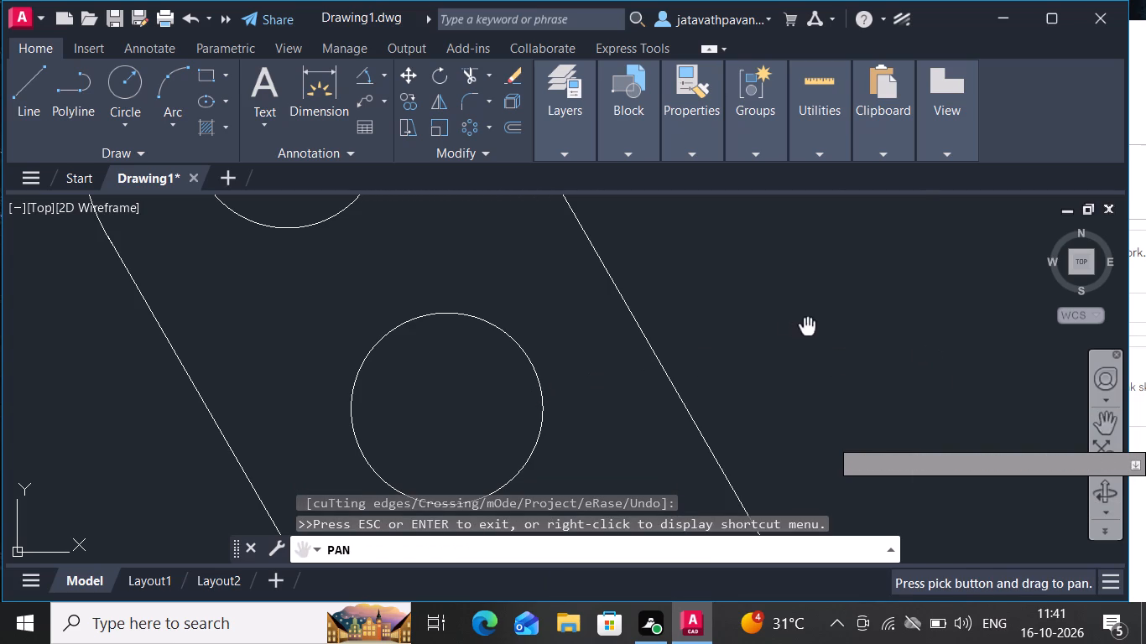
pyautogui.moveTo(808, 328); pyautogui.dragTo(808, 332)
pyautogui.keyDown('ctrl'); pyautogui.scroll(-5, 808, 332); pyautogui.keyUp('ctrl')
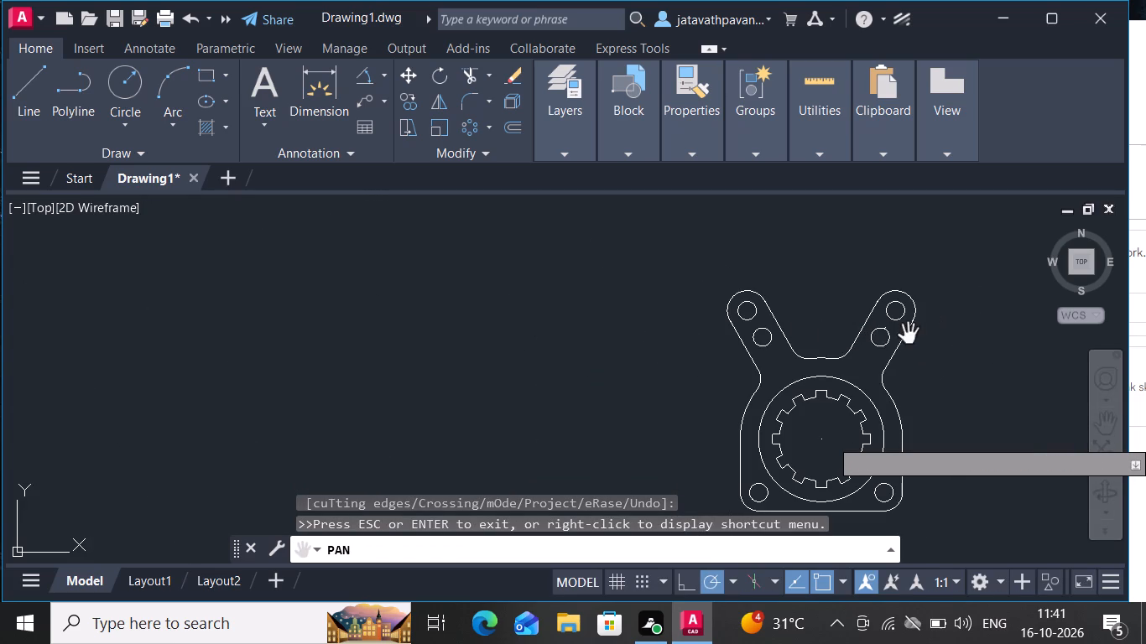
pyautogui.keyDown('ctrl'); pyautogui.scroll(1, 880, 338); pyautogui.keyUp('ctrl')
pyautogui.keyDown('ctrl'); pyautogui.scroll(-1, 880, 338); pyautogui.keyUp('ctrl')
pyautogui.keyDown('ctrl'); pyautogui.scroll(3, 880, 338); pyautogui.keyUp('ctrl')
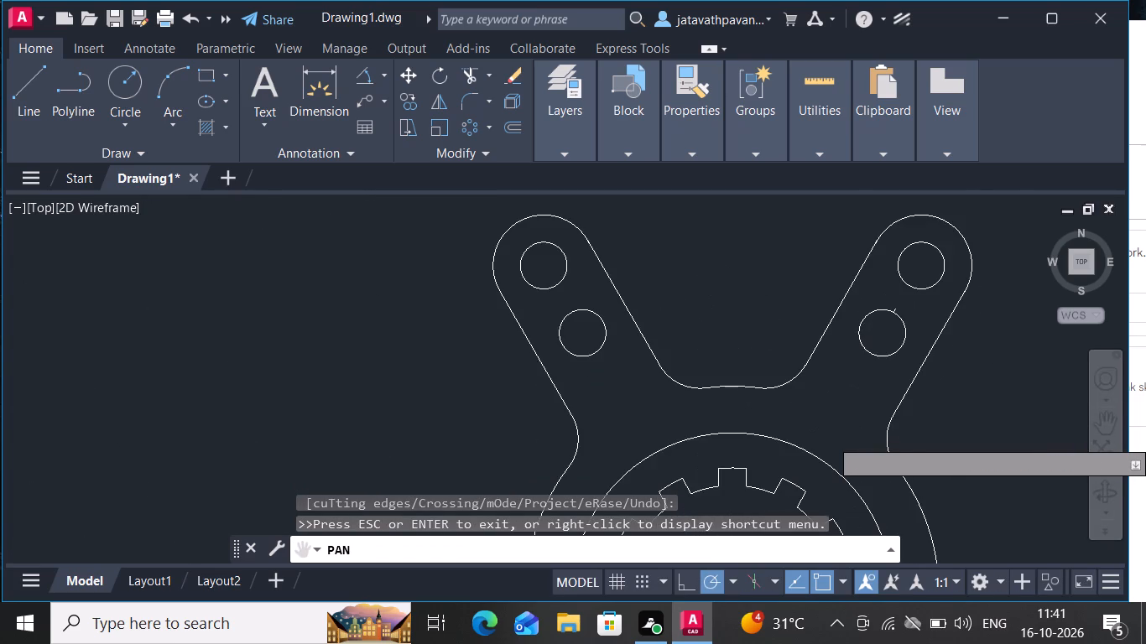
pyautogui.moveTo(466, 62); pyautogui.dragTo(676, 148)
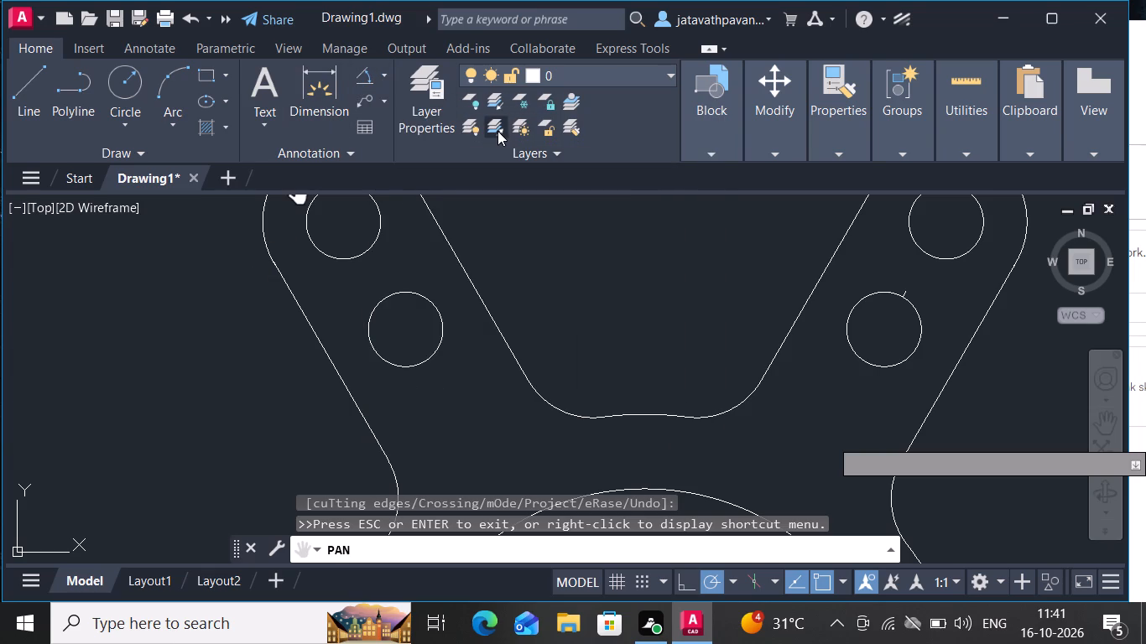
# Collapse the ribbon until only its tab names remain displayed.
pyautogui.doubleClick(27, 44)
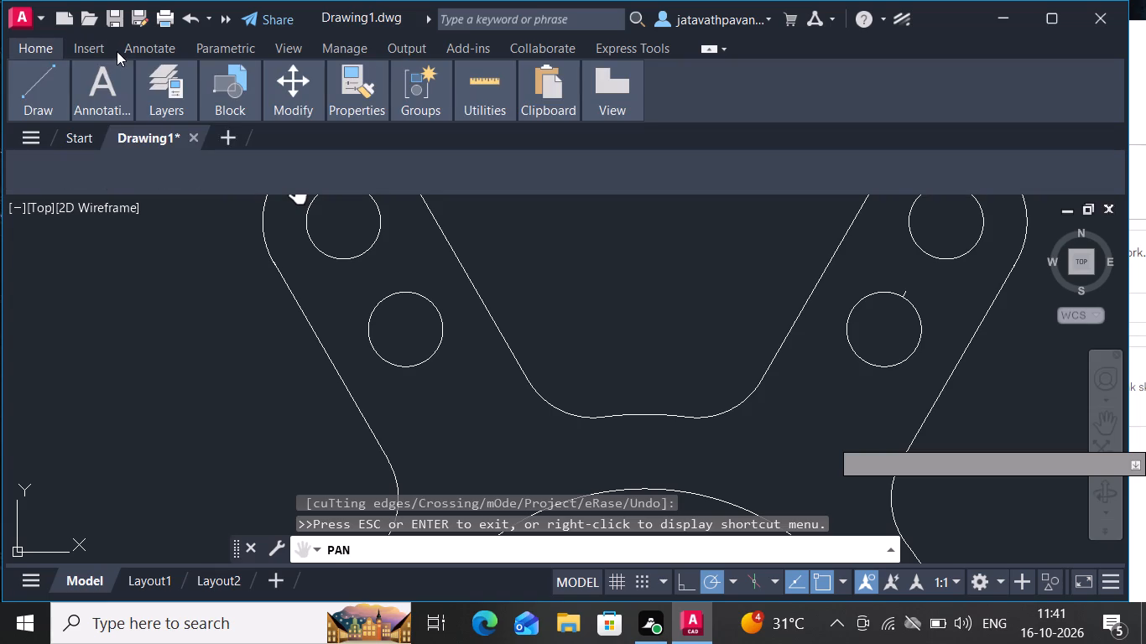
pyautogui.click(34, 49)
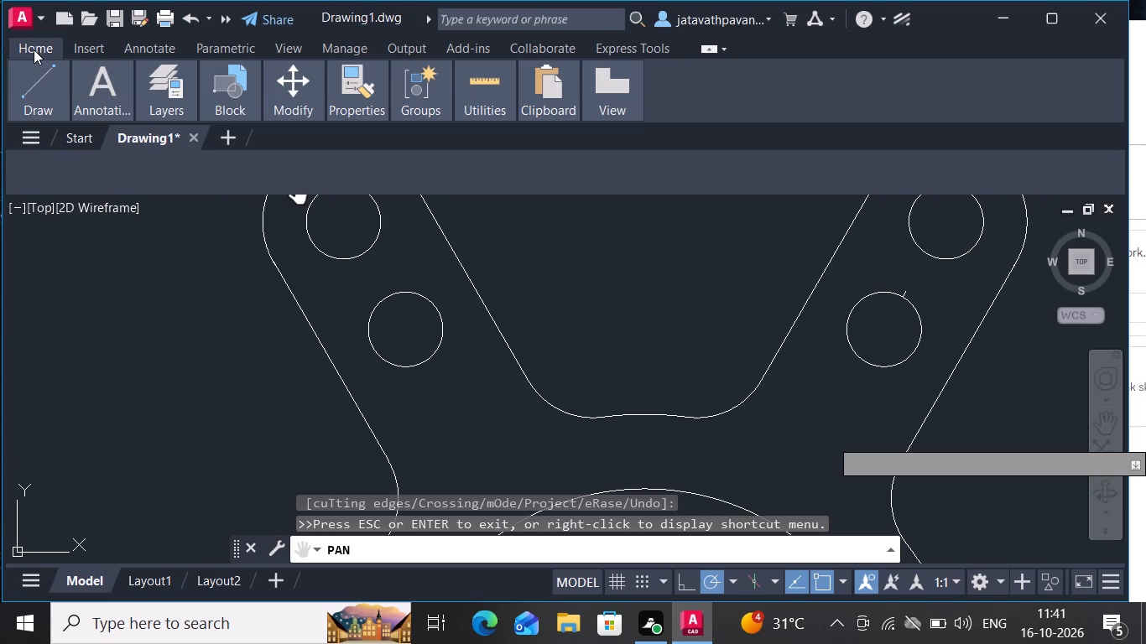
pyautogui.click(34, 49)
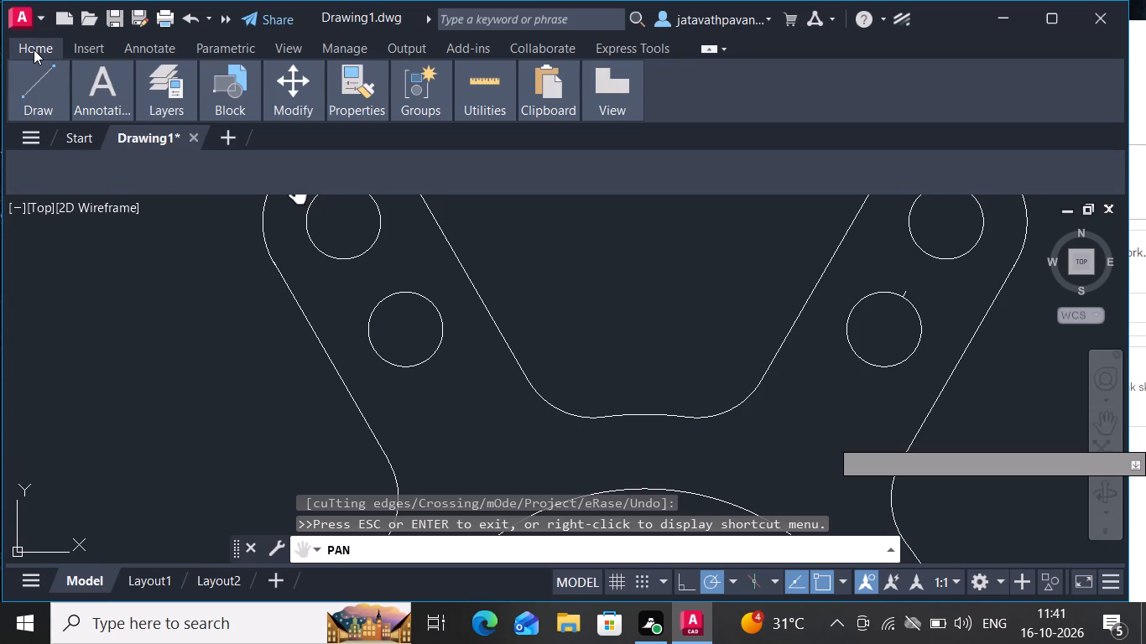
pyautogui.doubleClick(34, 49)
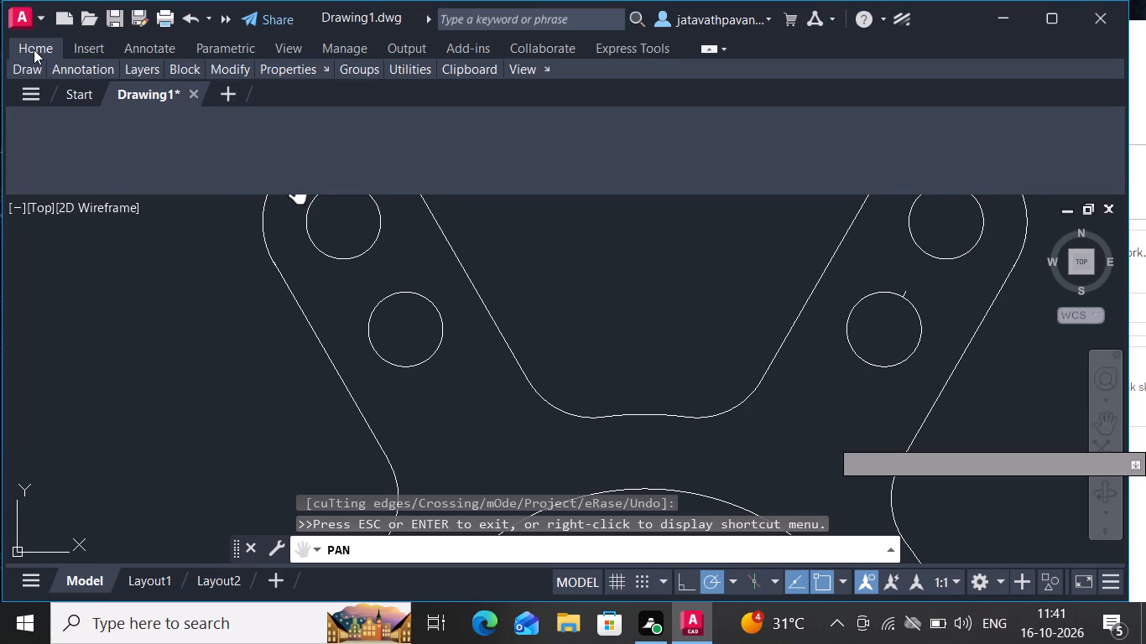
pyautogui.doubleClick(34, 49)
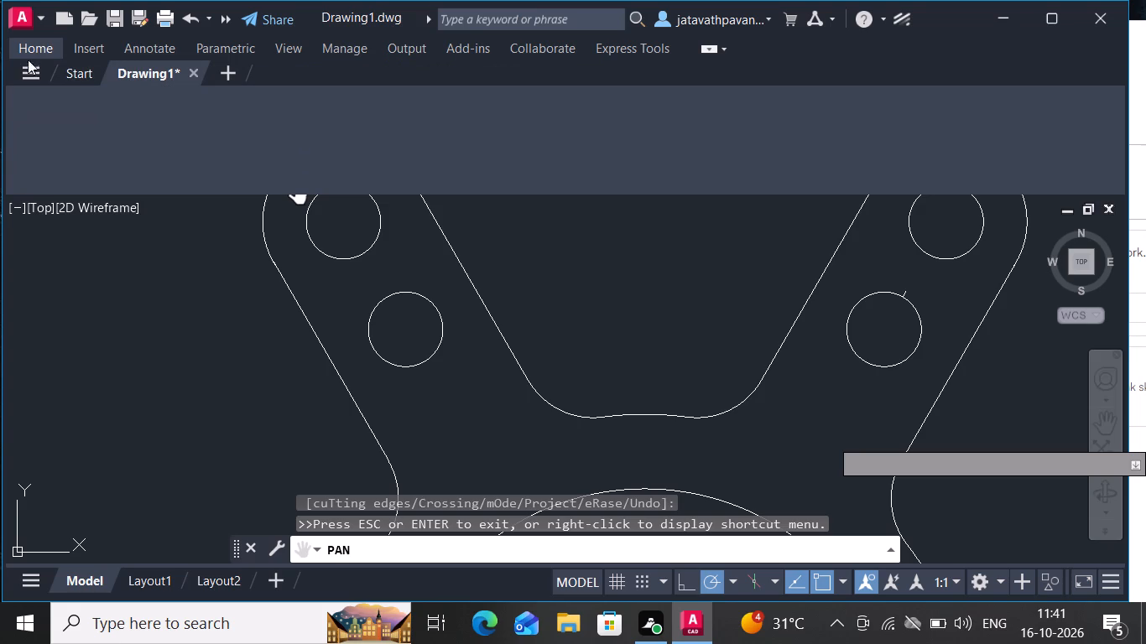
# Fit the whole housing drawing in view and end the Trim command.
pyautogui.write('tr')
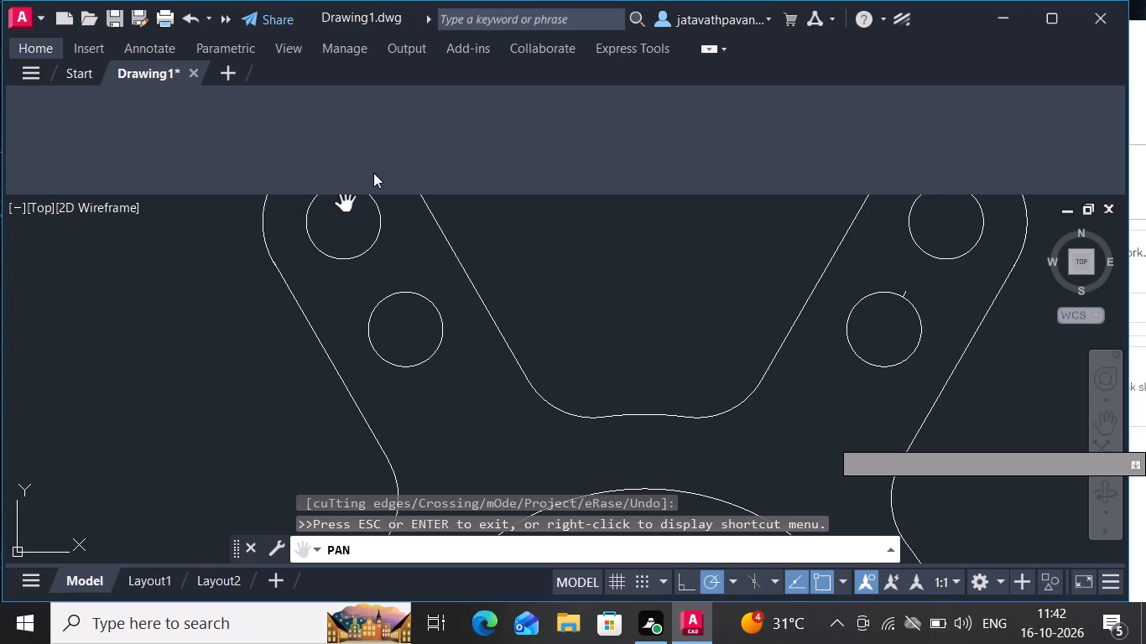
pyautogui.doubleClick(1099, 446)
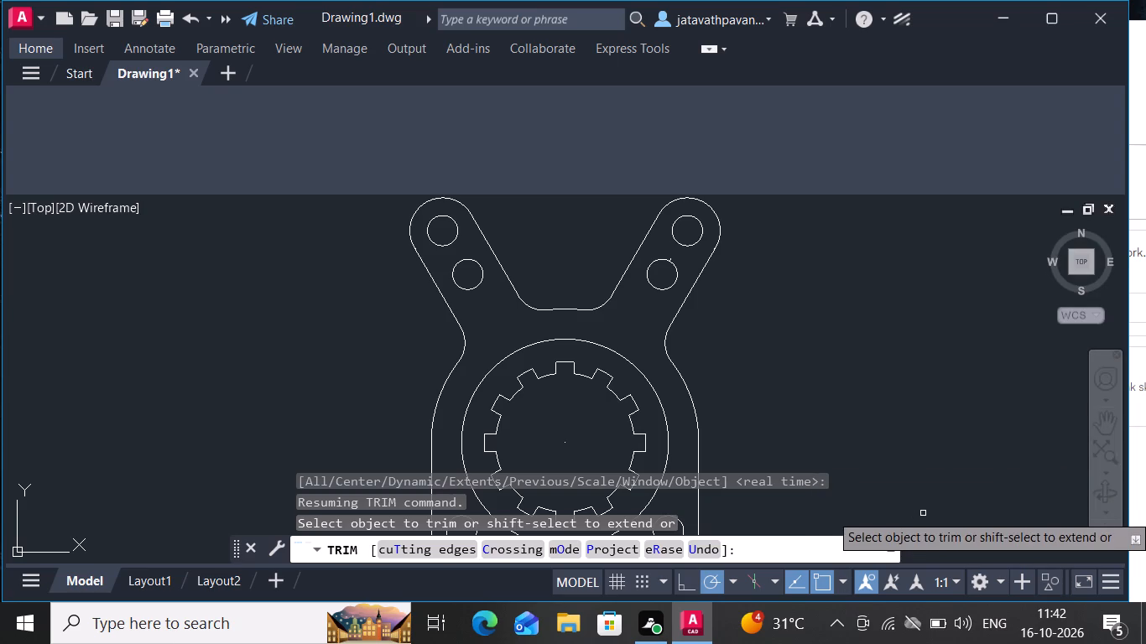
pyautogui.press('Escape')
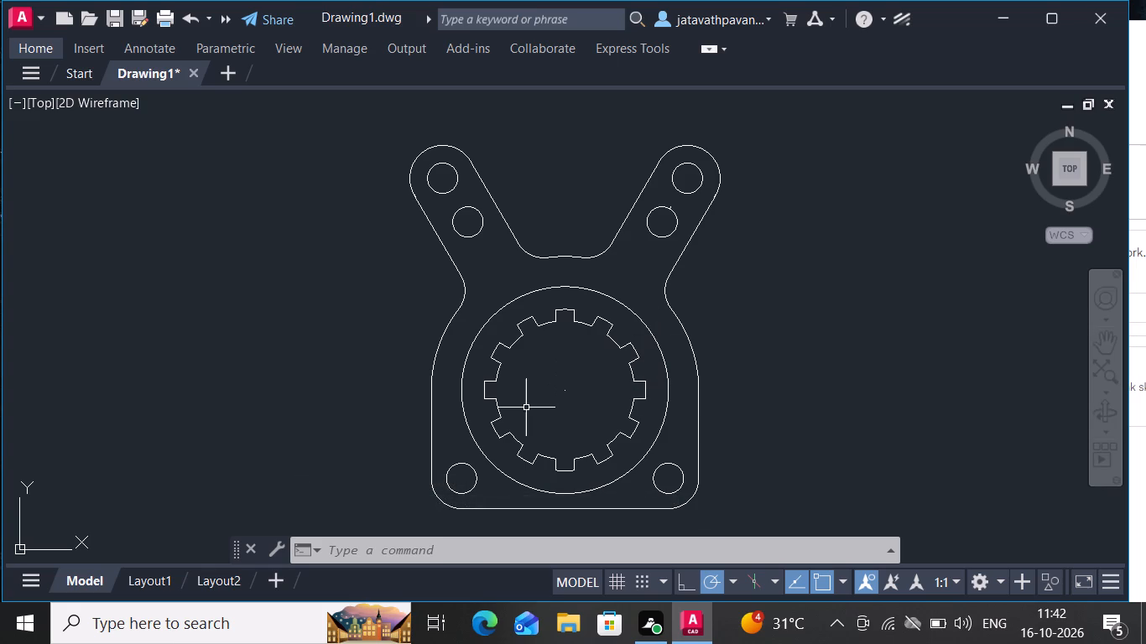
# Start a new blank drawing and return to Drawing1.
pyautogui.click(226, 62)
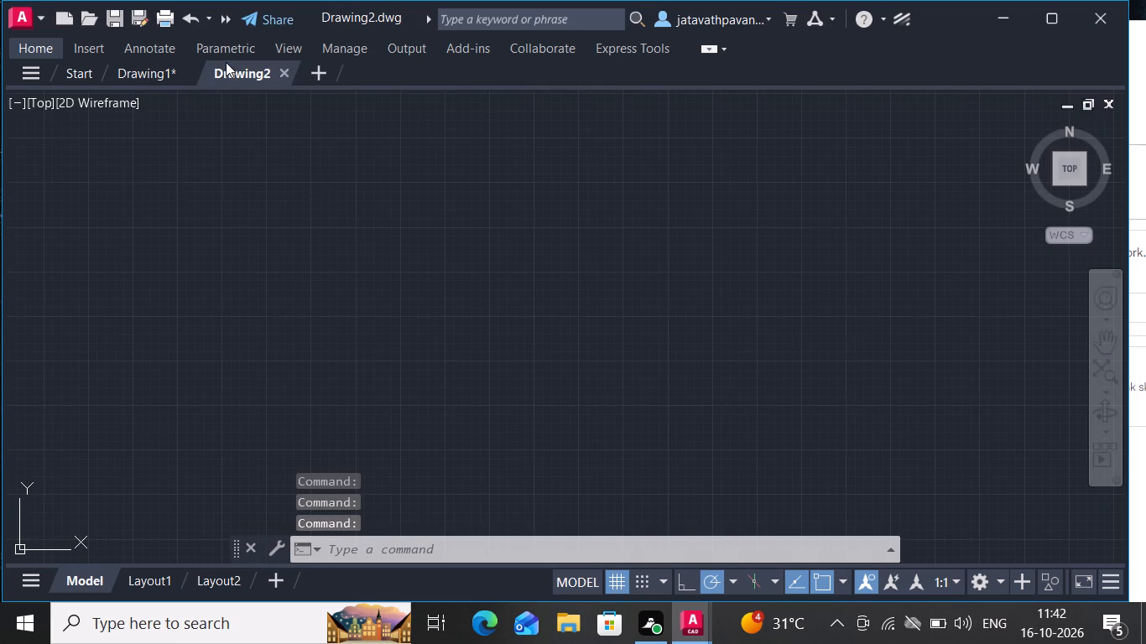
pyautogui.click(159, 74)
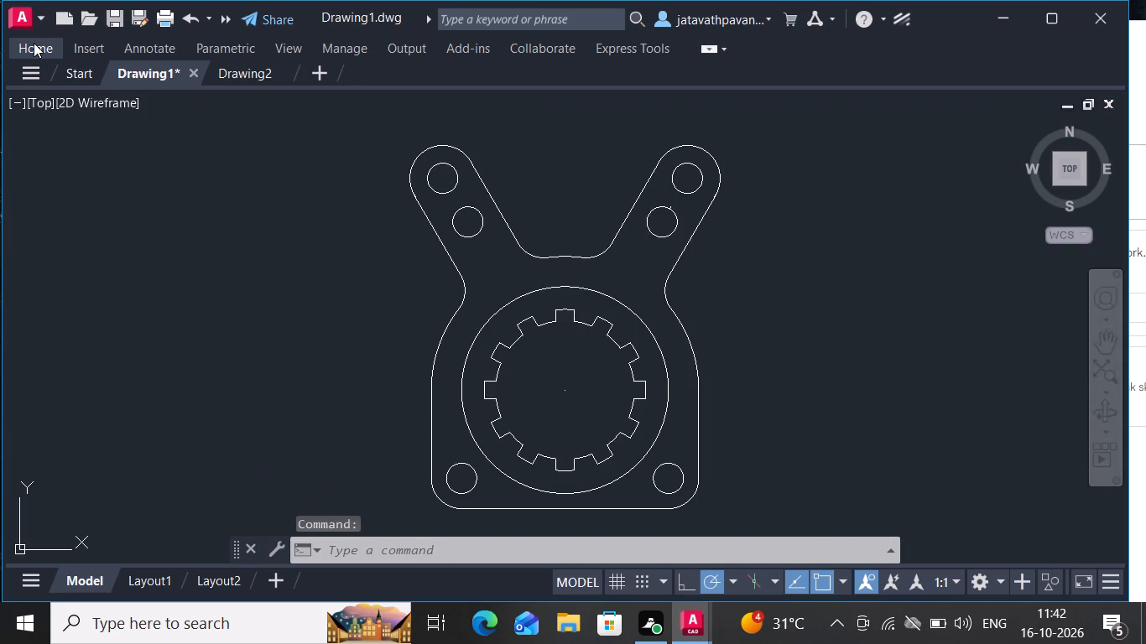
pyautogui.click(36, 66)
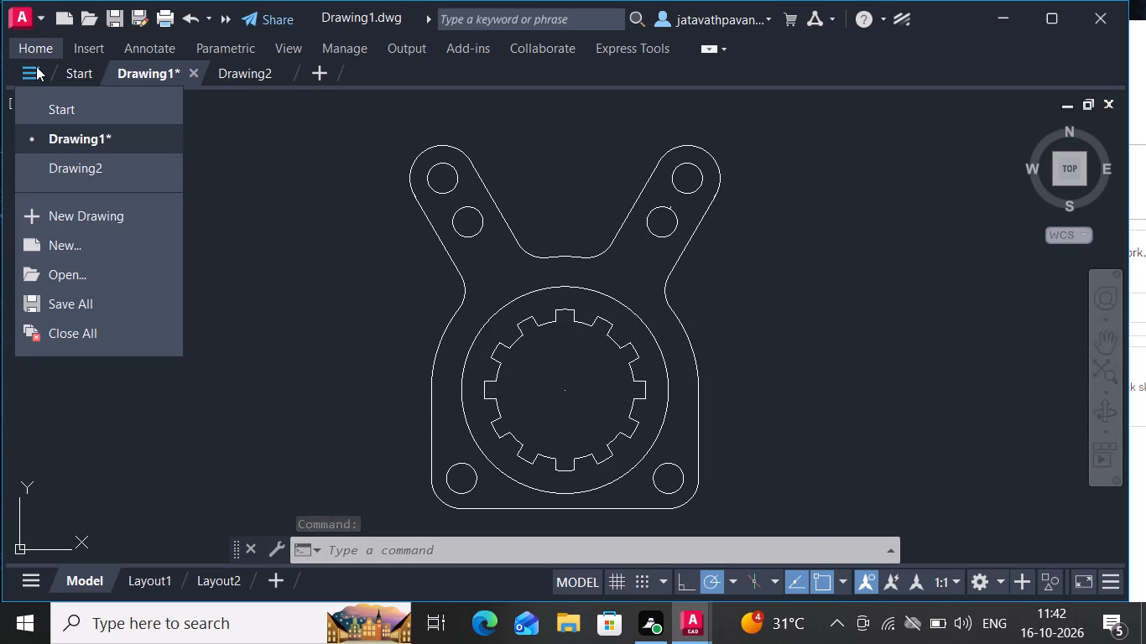
# Trim away the leftover centre-line stub above the right arm's lower hole.
pyautogui.click(31, 41)
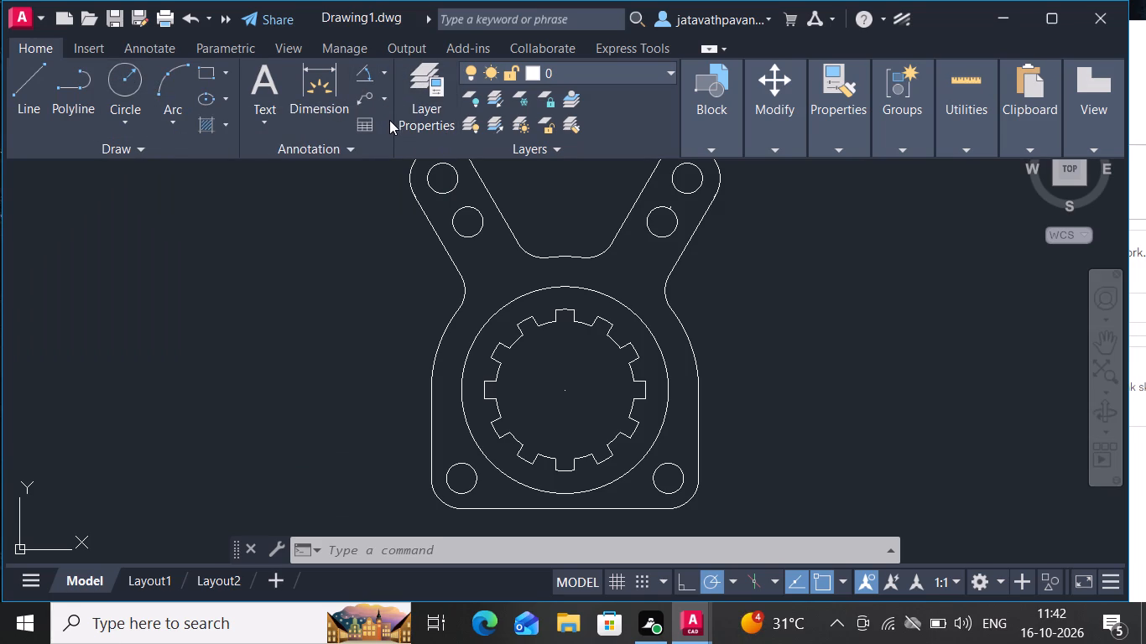
pyautogui.press('t')
pyautogui.press('r')
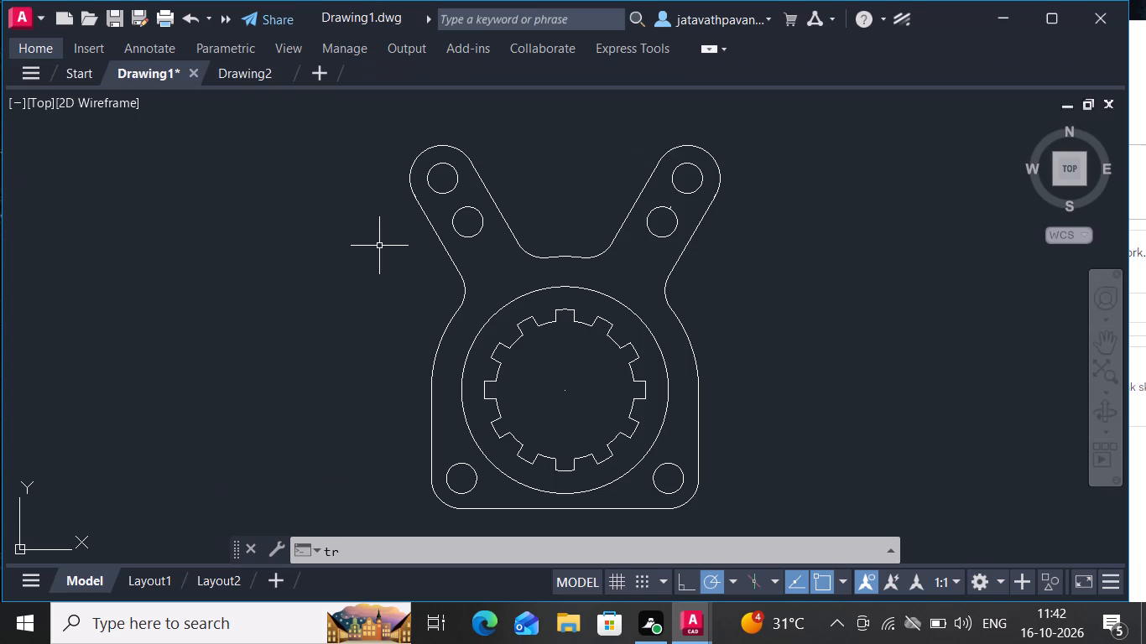
pyautogui.write('ime')
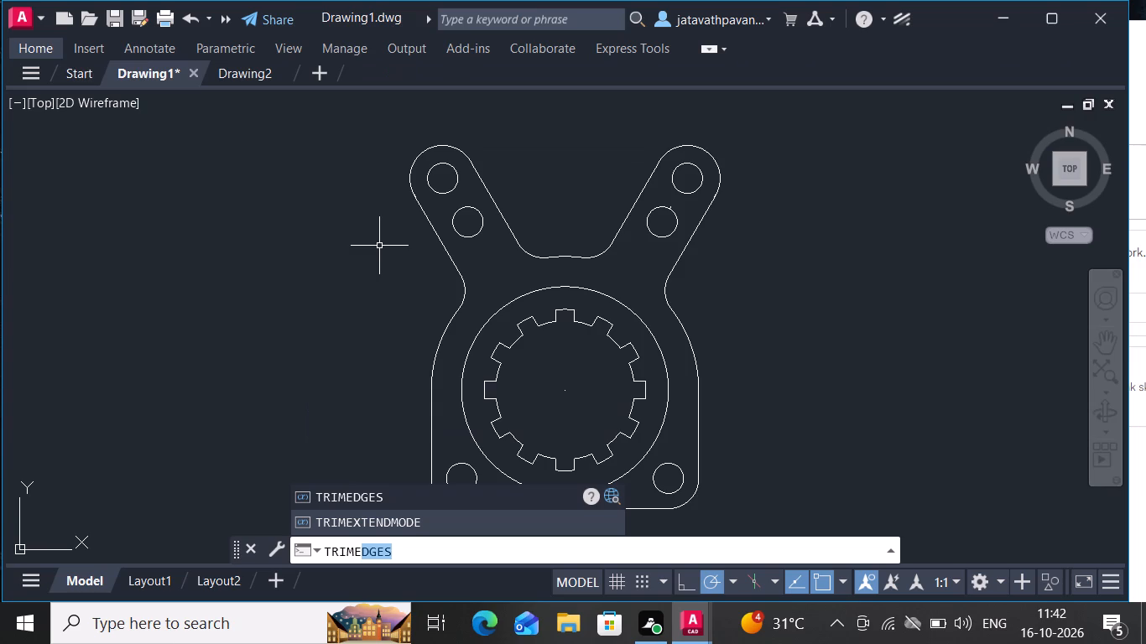
pyautogui.press('BackSpace')
pyautogui.press('BackSpace')
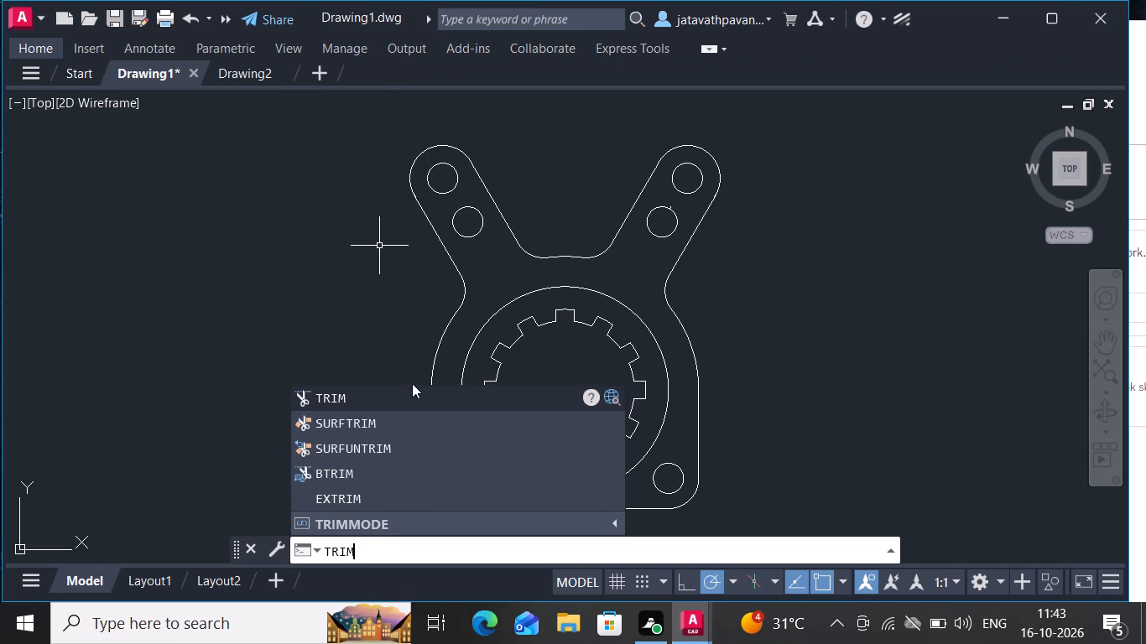
pyautogui.click(412, 385)
pyautogui.click(347, 395)
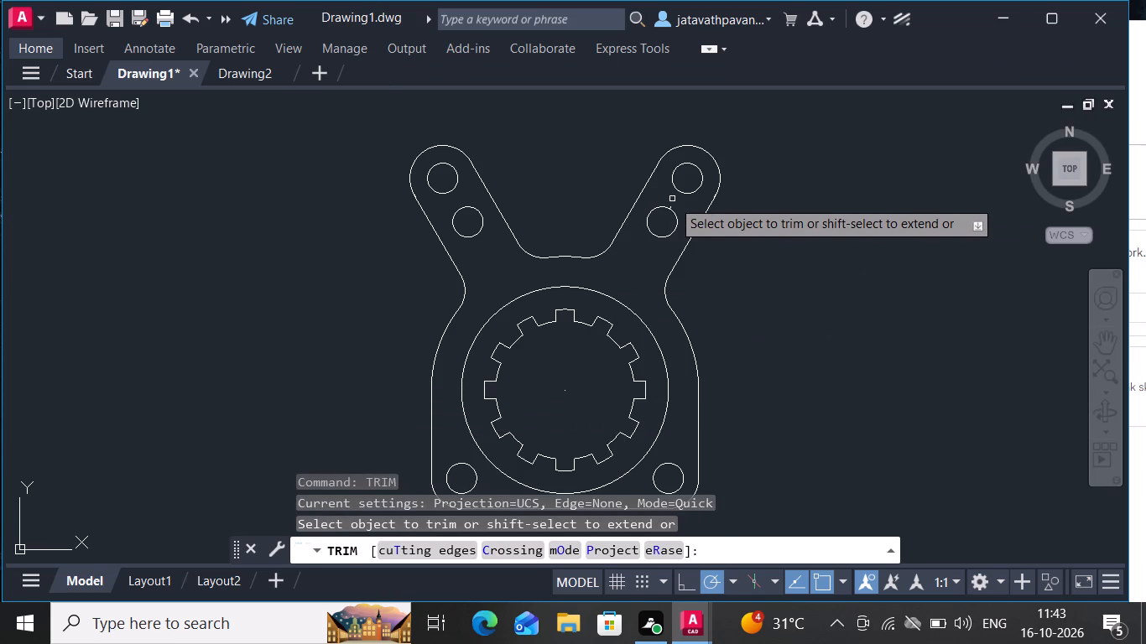
pyautogui.keyDown('ctrl'); pyautogui.scroll(5, 672, 205); pyautogui.keyUp('ctrl')
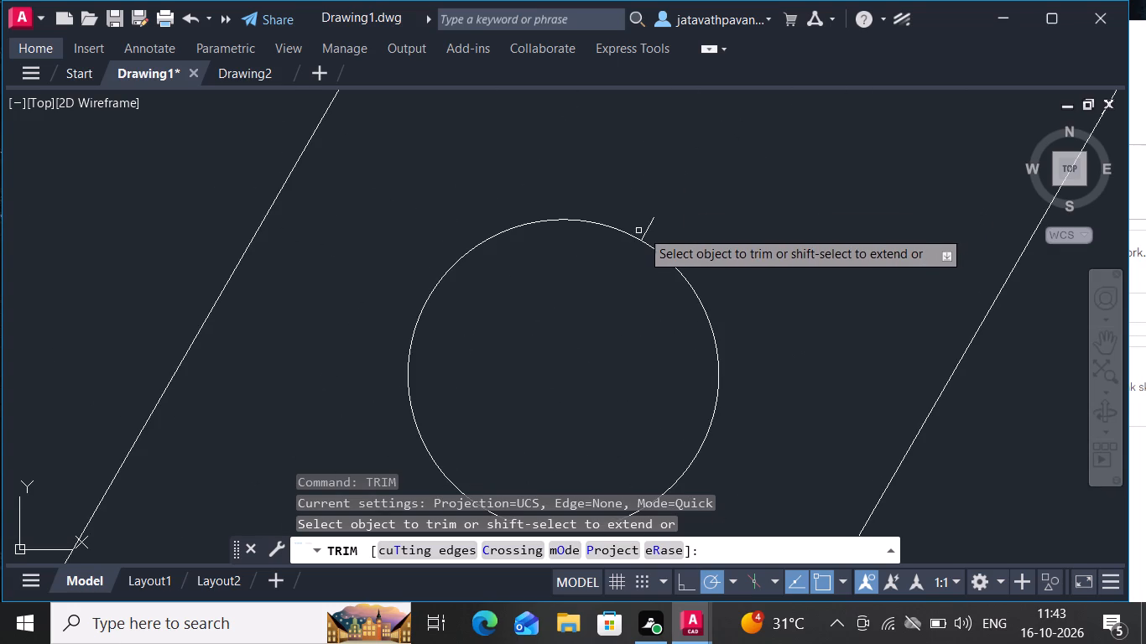
pyautogui.click(654, 225)
pyautogui.keyDown('ctrl'); pyautogui.scroll(-4, 654, 225); pyautogui.keyUp('ctrl')
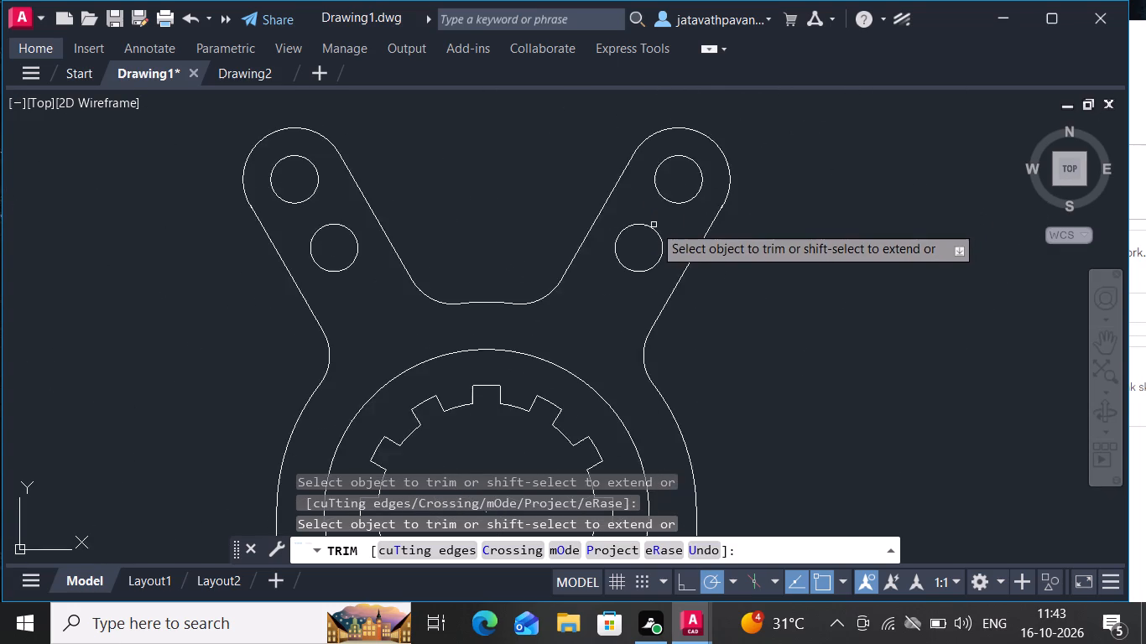
pyautogui.keyDown('ctrl'); pyautogui.scroll(-1, 654, 225); pyautogui.keyUp('ctrl')
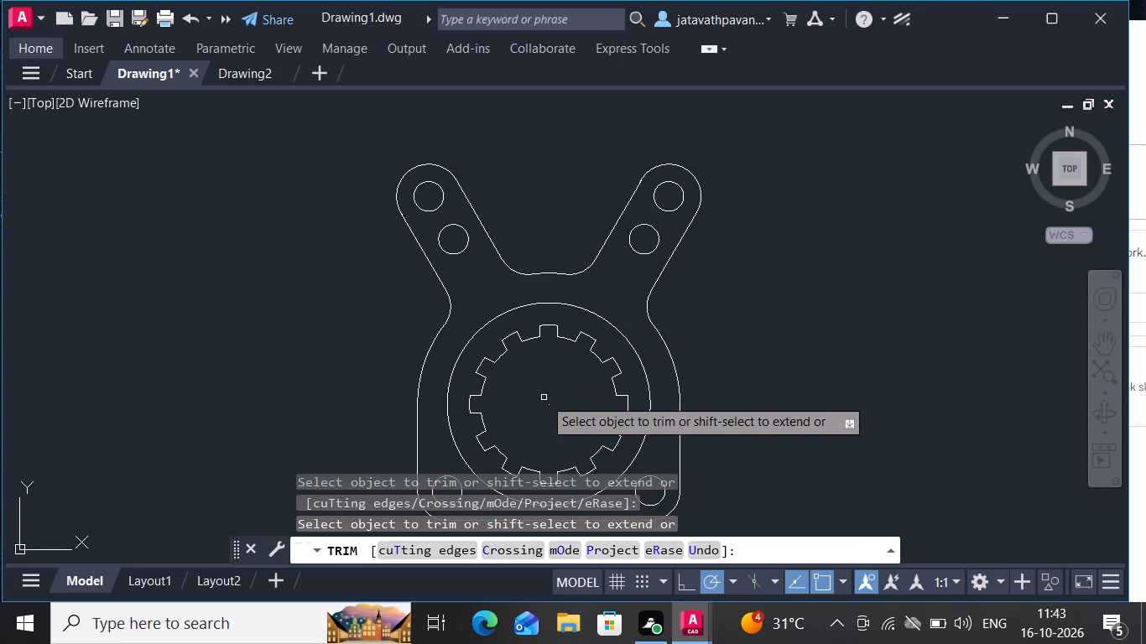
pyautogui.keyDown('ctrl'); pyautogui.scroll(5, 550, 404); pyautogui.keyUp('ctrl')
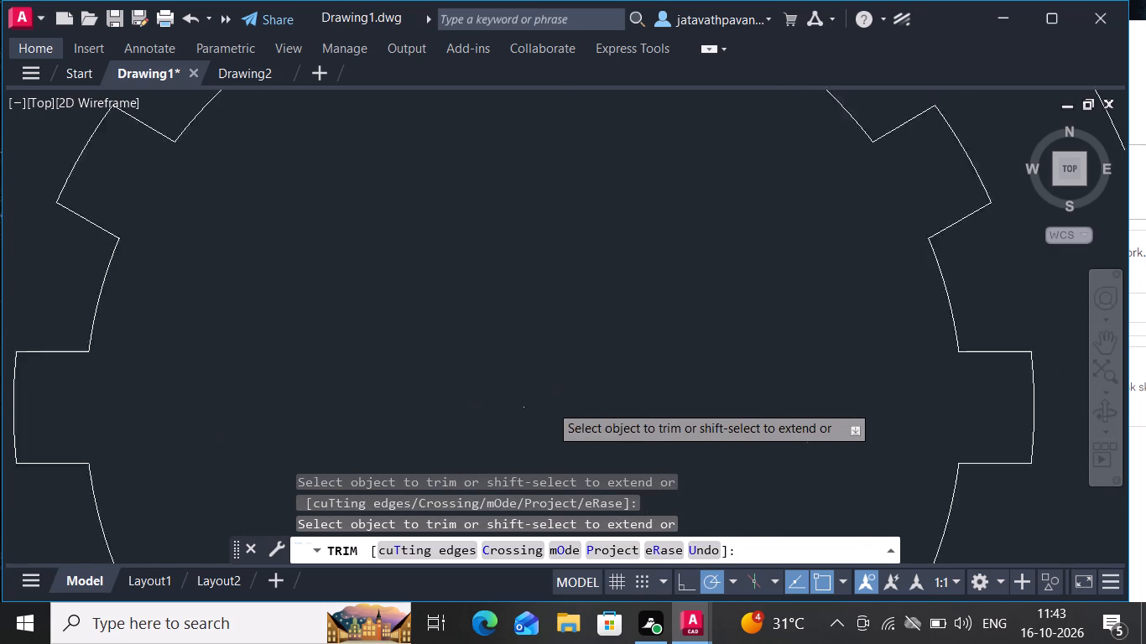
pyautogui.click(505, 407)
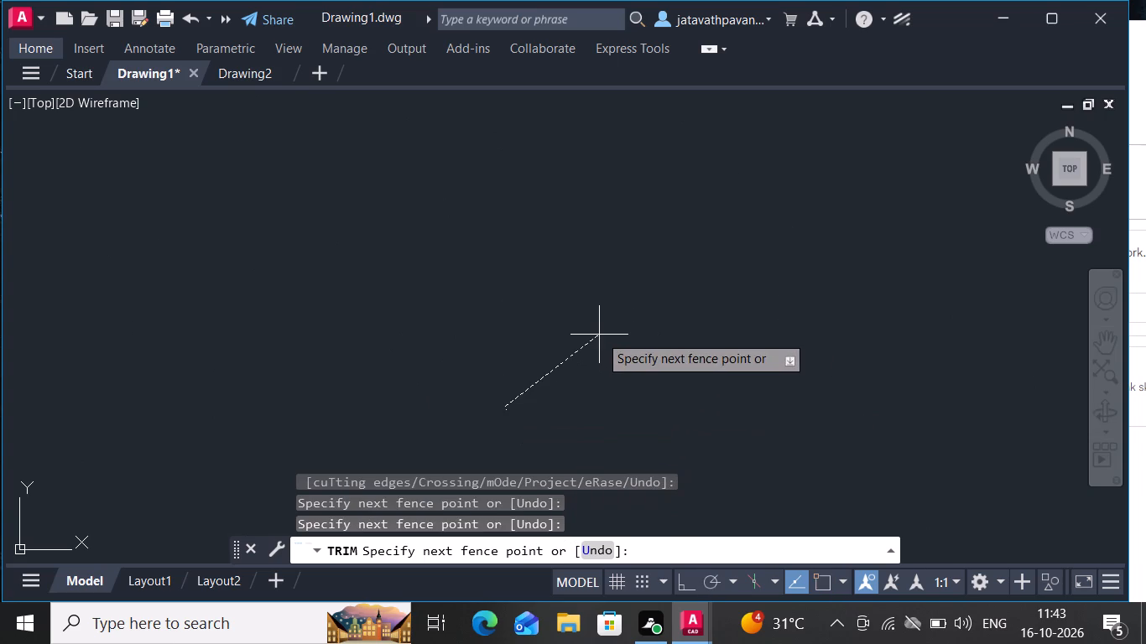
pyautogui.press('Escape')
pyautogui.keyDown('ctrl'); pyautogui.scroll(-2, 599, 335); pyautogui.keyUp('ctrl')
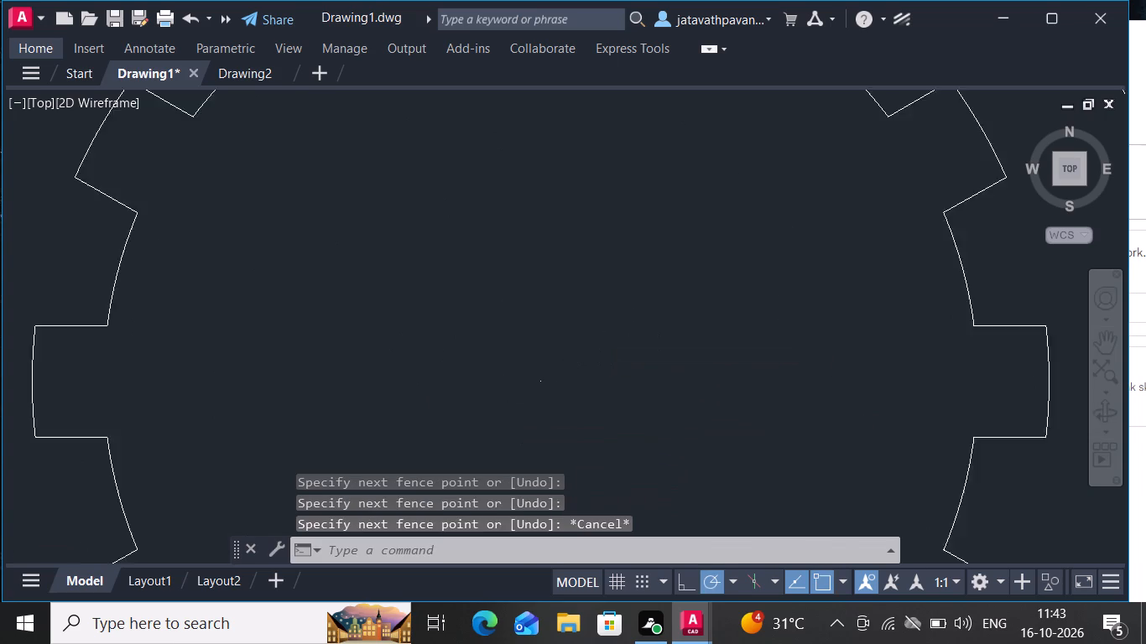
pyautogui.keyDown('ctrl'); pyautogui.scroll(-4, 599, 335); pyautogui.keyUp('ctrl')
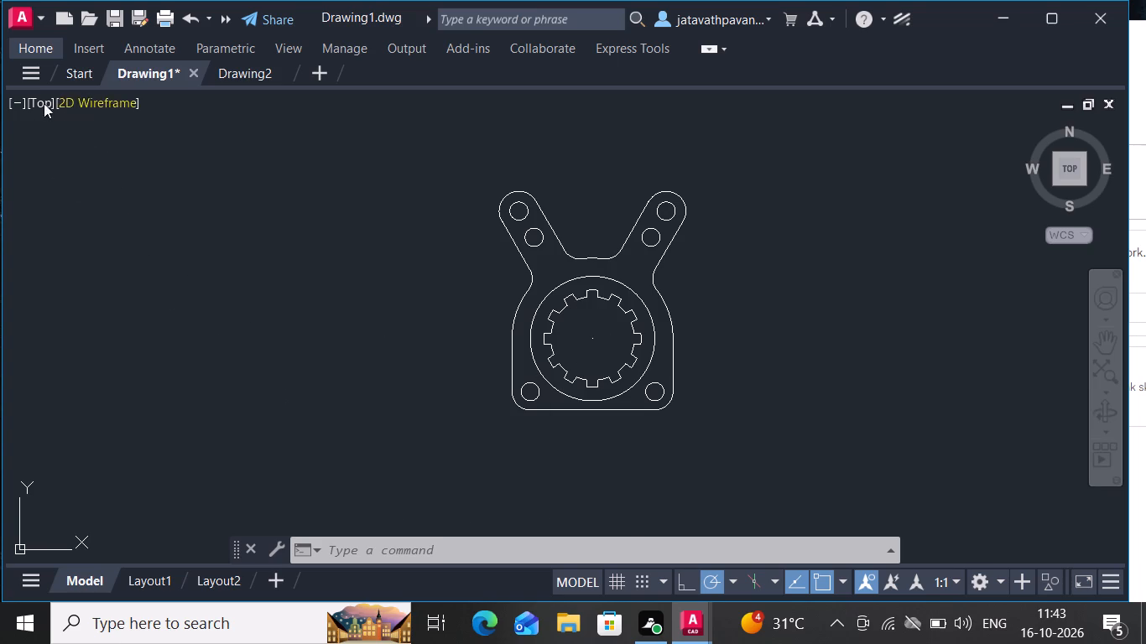
# Reorder the Home ribbon so the Layers group sits between Block and Modify.
pyautogui.click(44, 46)
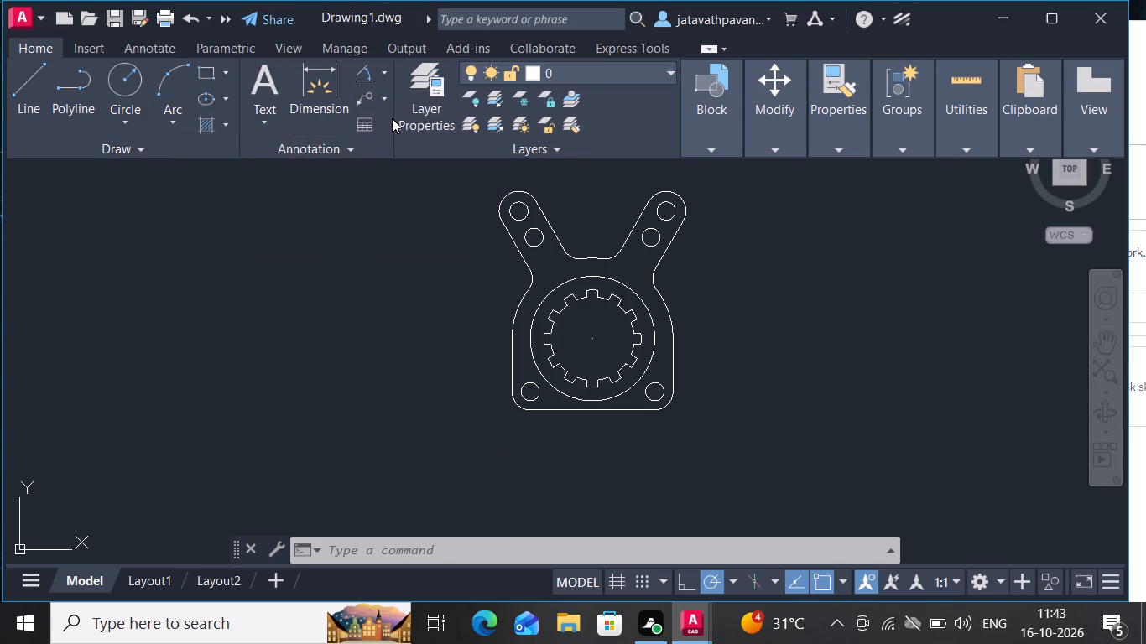
pyautogui.moveTo(392, 118); pyautogui.dragTo(439, 157)
pyautogui.moveTo(439, 157); pyautogui.dragTo(527, 148)
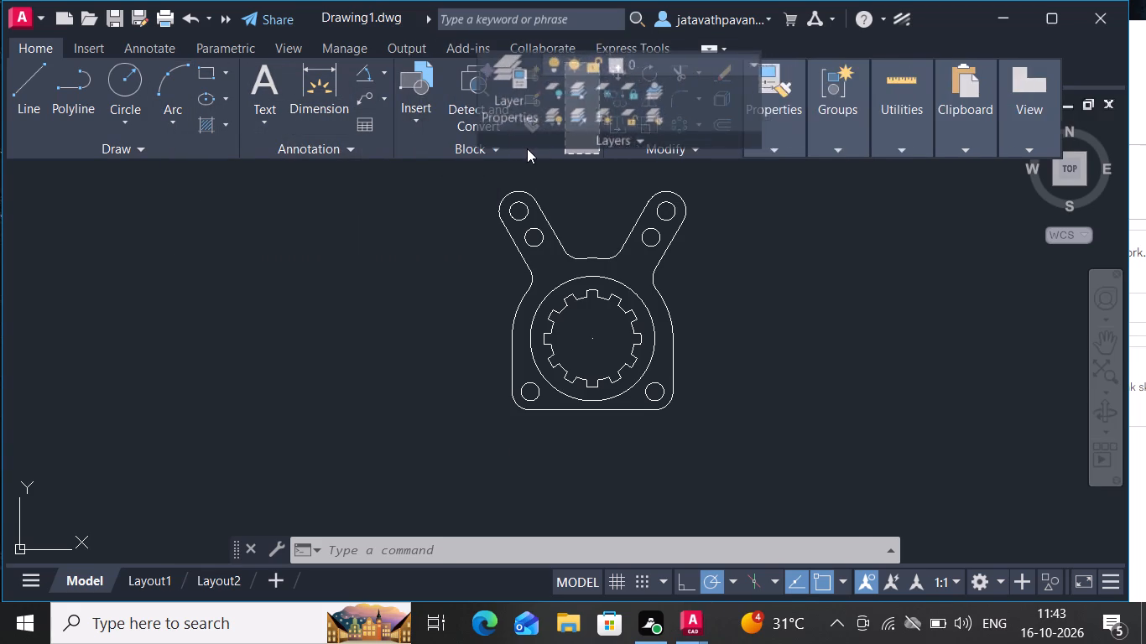
pyautogui.moveTo(527, 148); pyautogui.dragTo(487, 147)
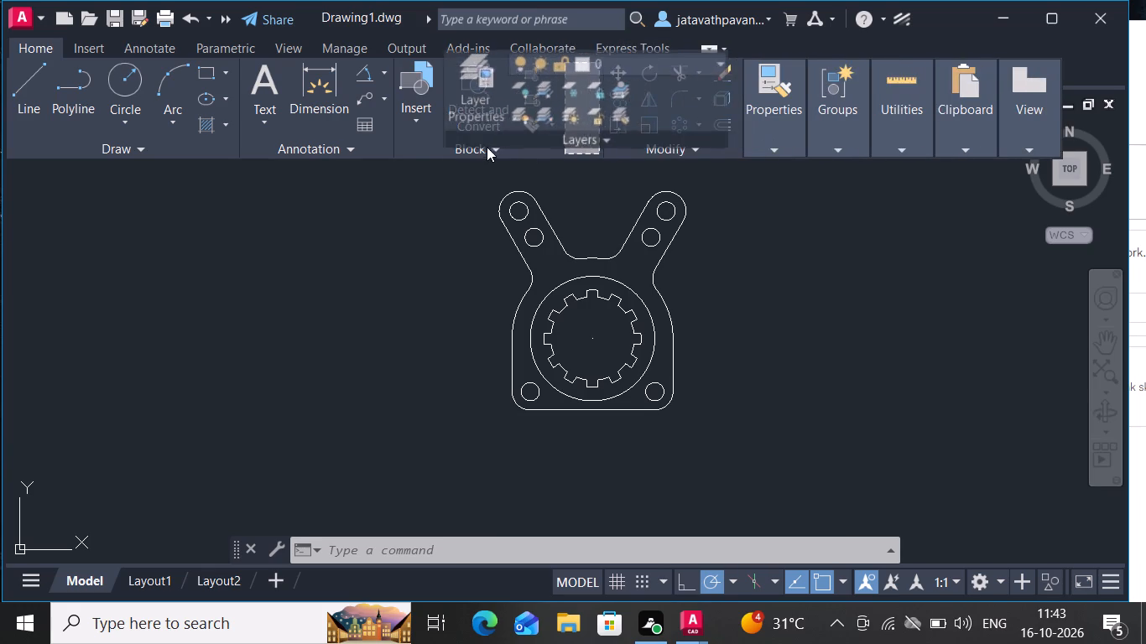
pyautogui.moveTo(487, 147); pyautogui.dragTo(448, 150)
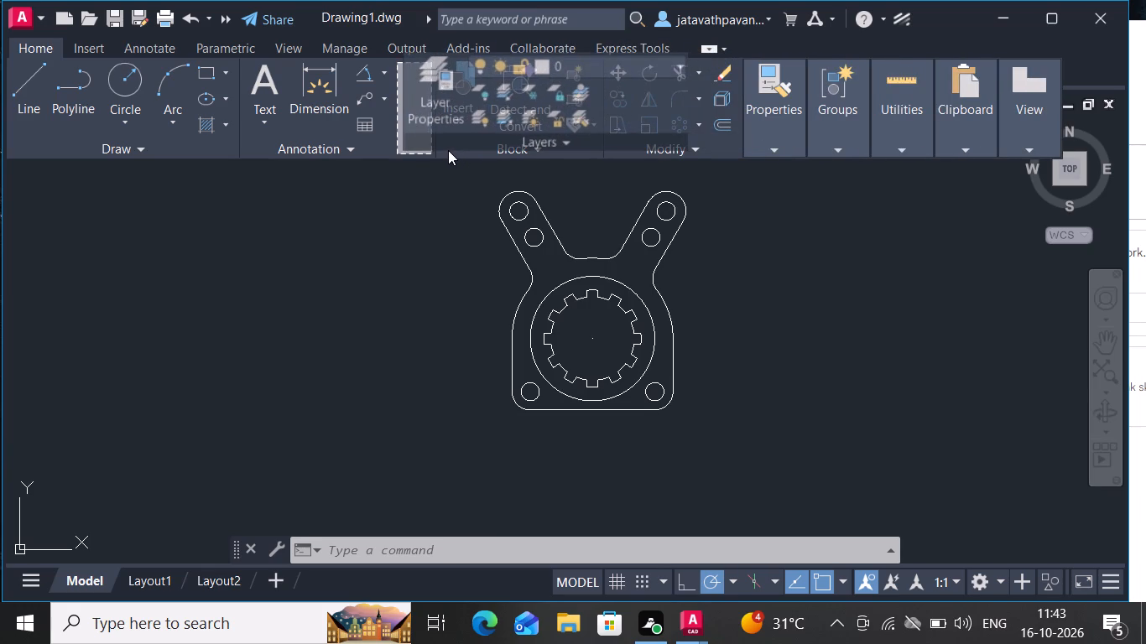
pyautogui.moveTo(448, 150); pyautogui.dragTo(643, 148)
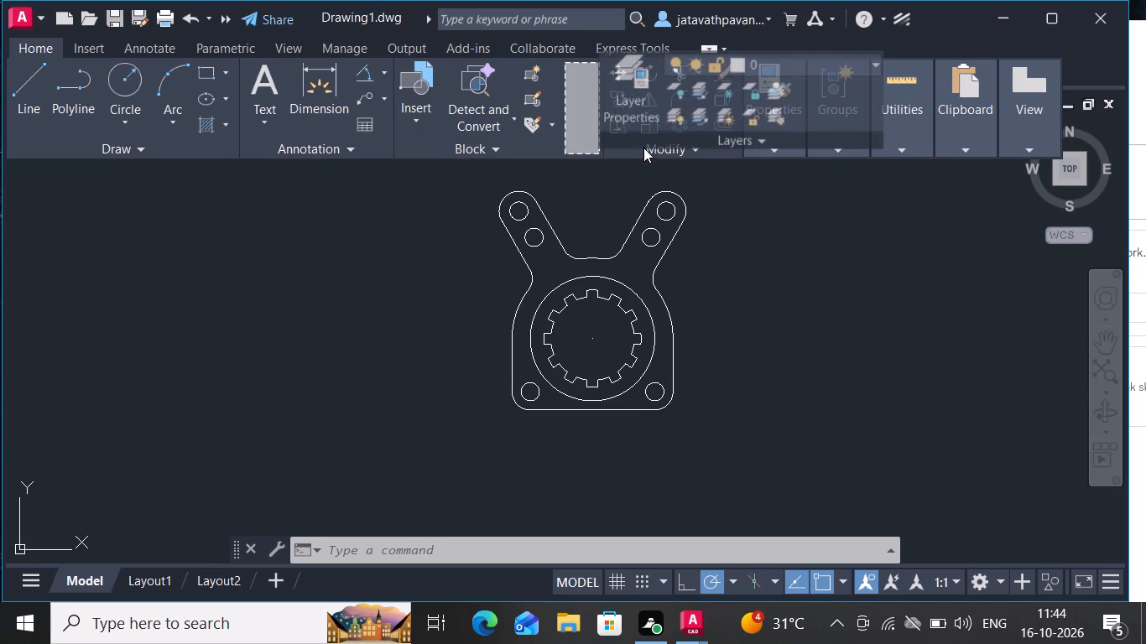
pyautogui.moveTo(643, 148); pyautogui.dragTo(609, 142)
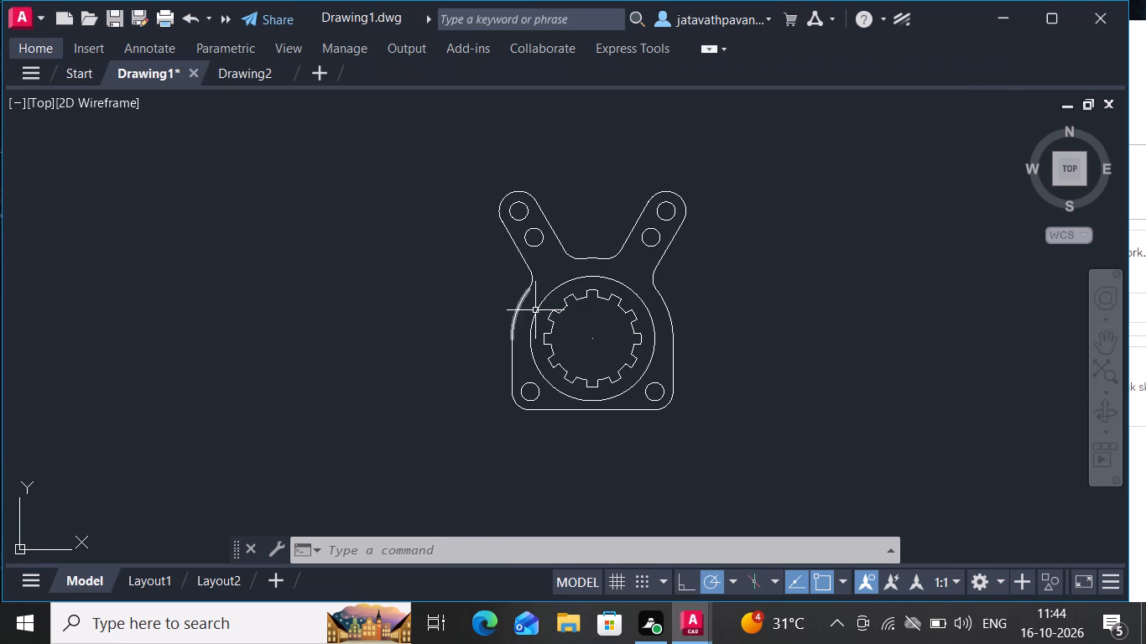
# Draw a vertical centre line about 127 units long from the slotted circle's centre up between the two lug arms.
pyautogui.click(39, 47)
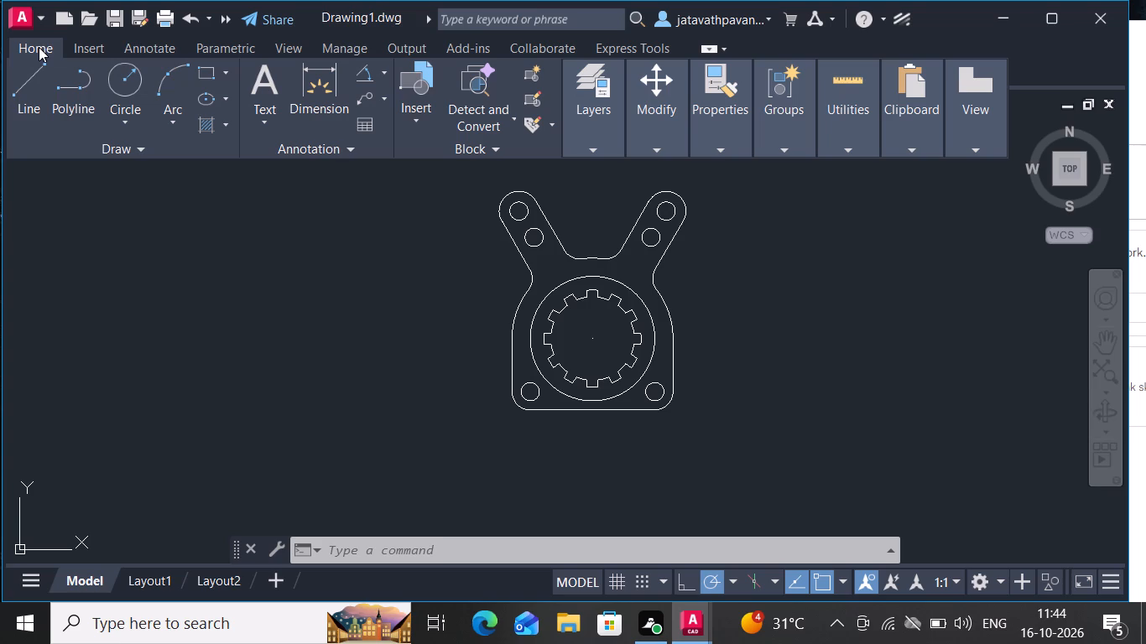
pyautogui.click(39, 80)
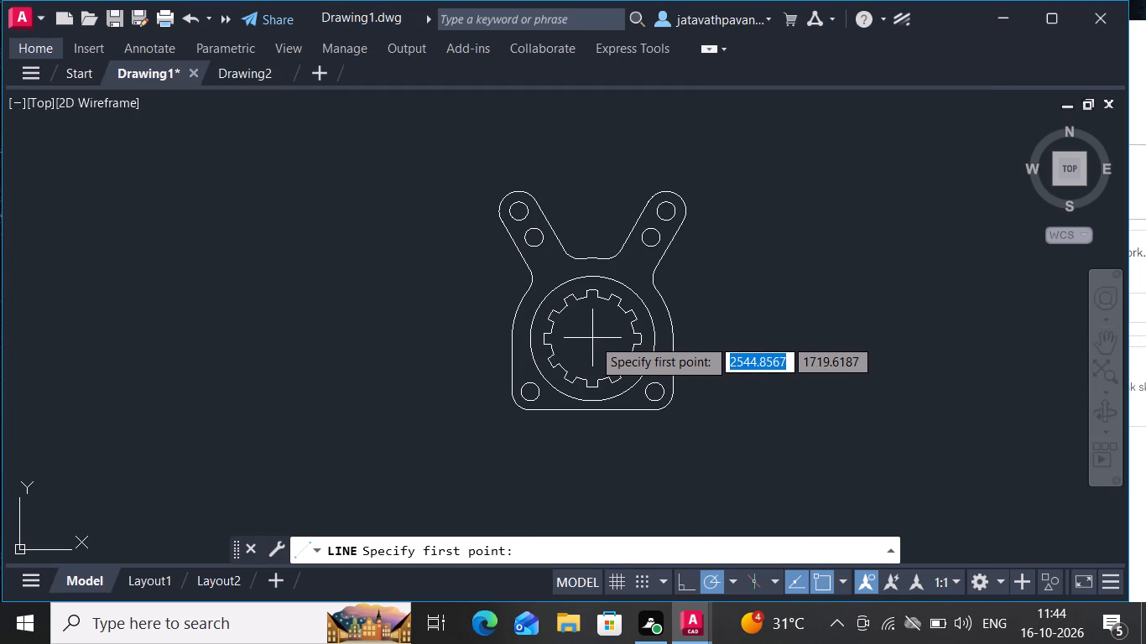
pyautogui.moveTo(592, 338); pyautogui.dragTo(591, 296)
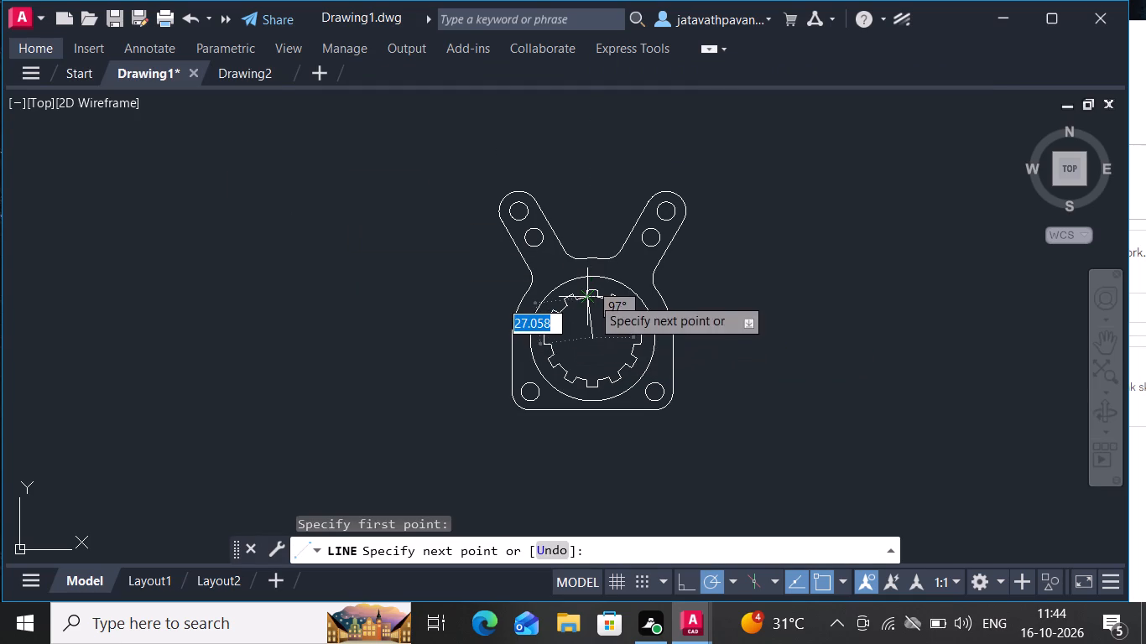
pyautogui.moveTo(591, 296); pyautogui.dragTo(596, 238)
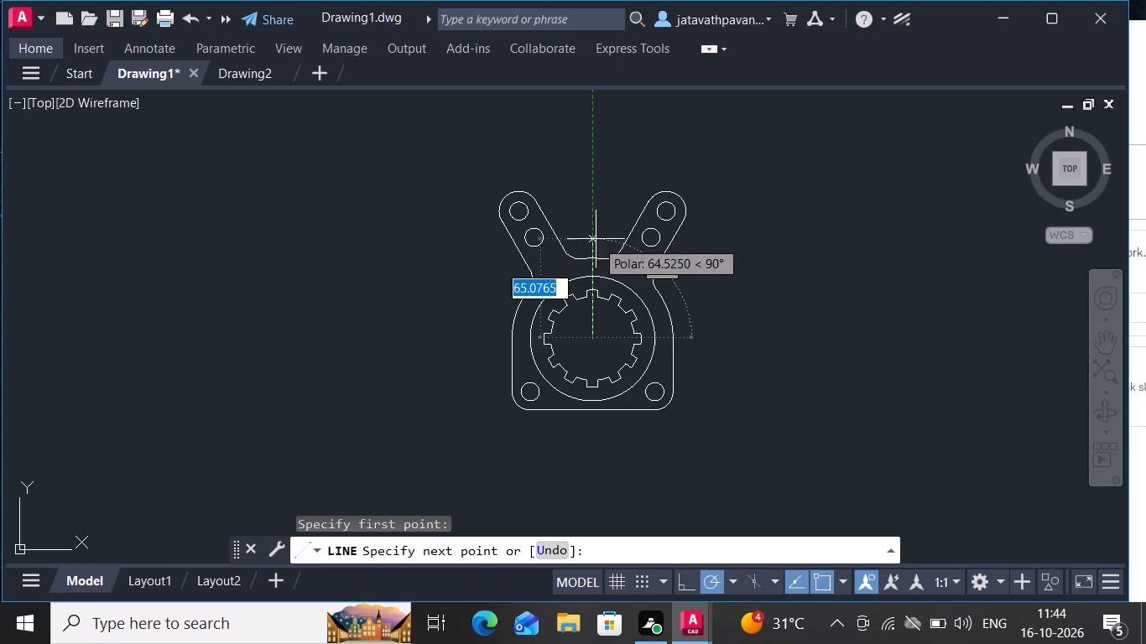
pyautogui.moveTo(596, 238); pyautogui.dragTo(592, 144)
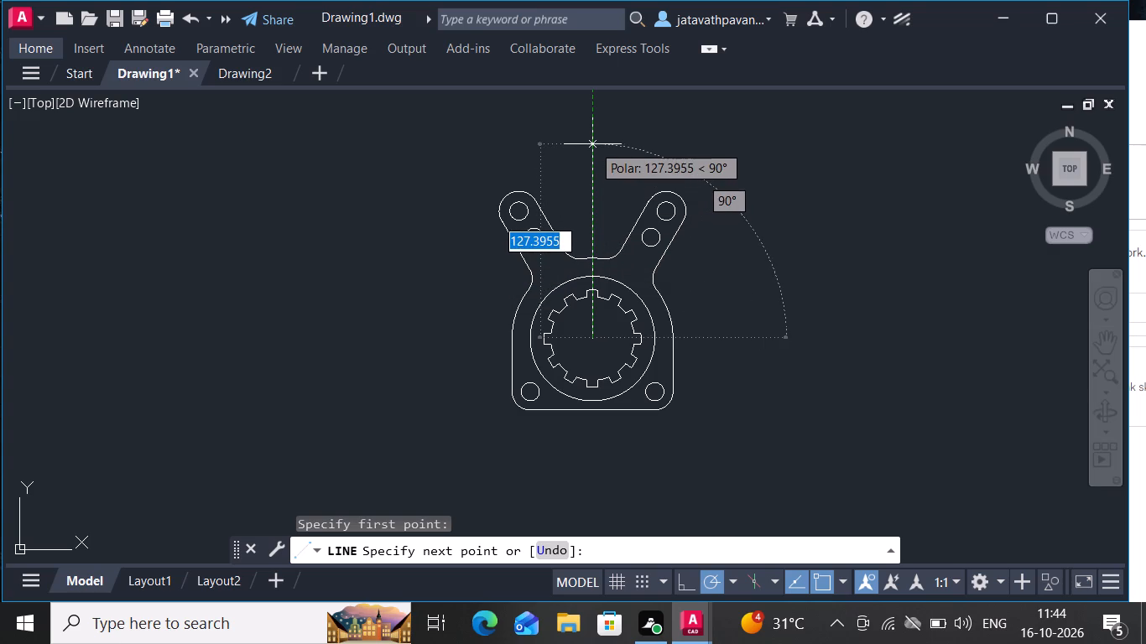
pyautogui.click(592, 144)
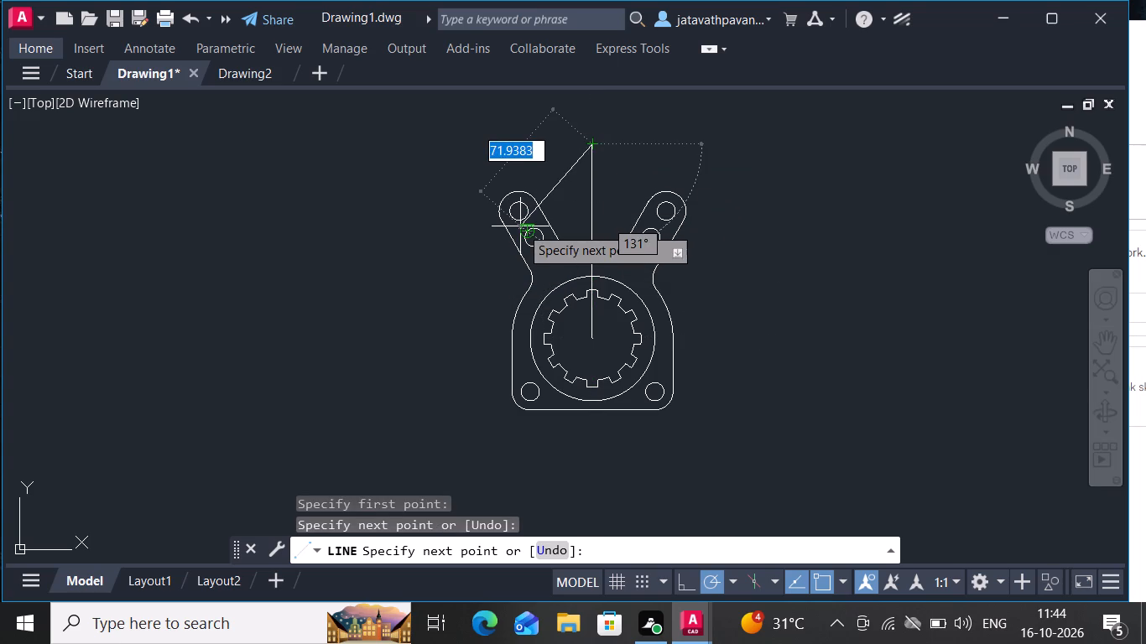
pyautogui.press('Escape')
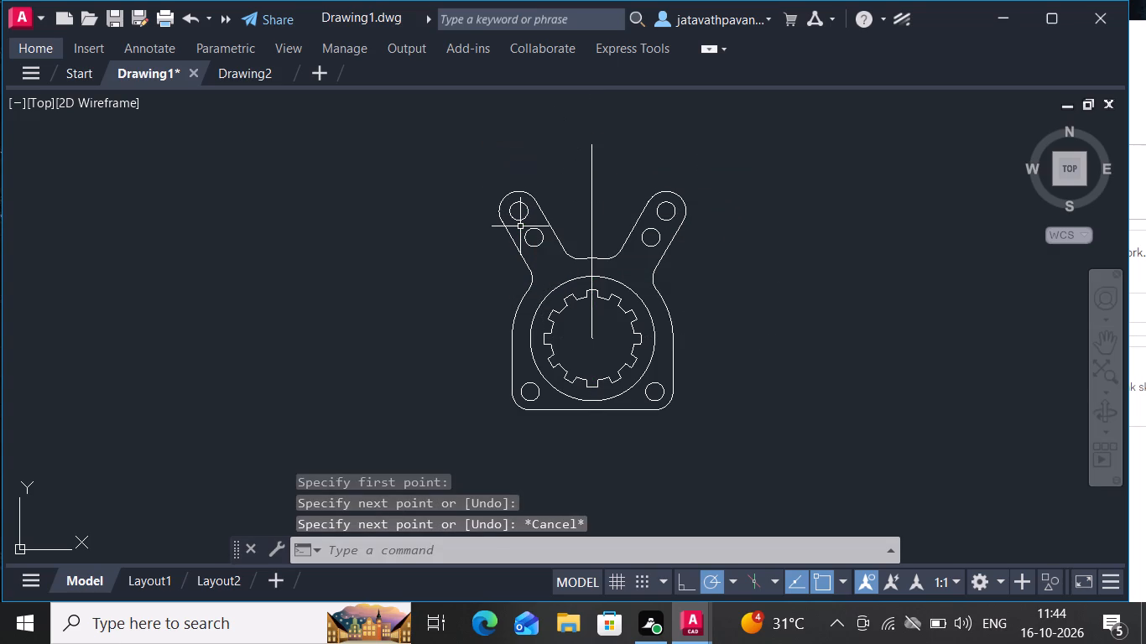
# Add an angular dimension between the vertical centre line and the right arm's inner edge, placing its arc above the arm.
pyautogui.click(31, 48)
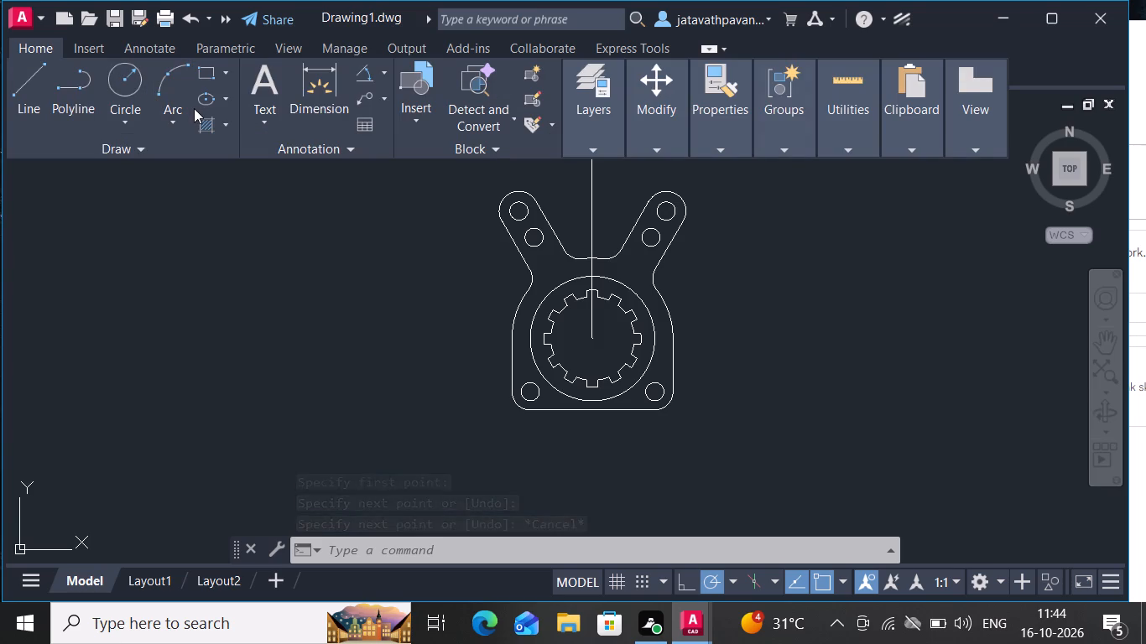
pyautogui.click(379, 75)
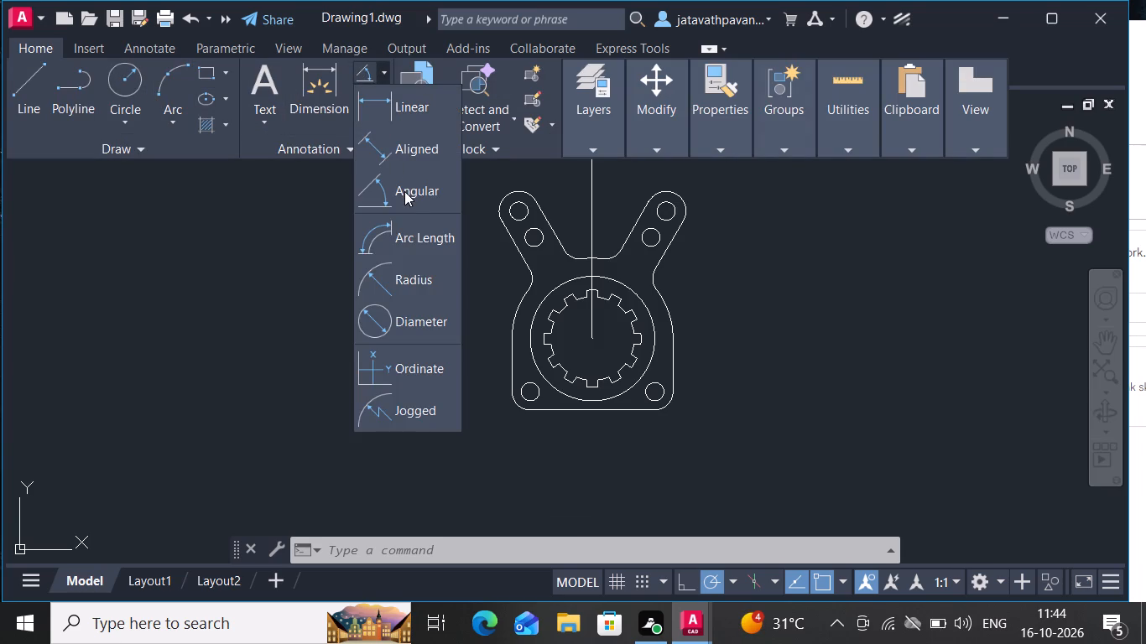
pyautogui.click(404, 191)
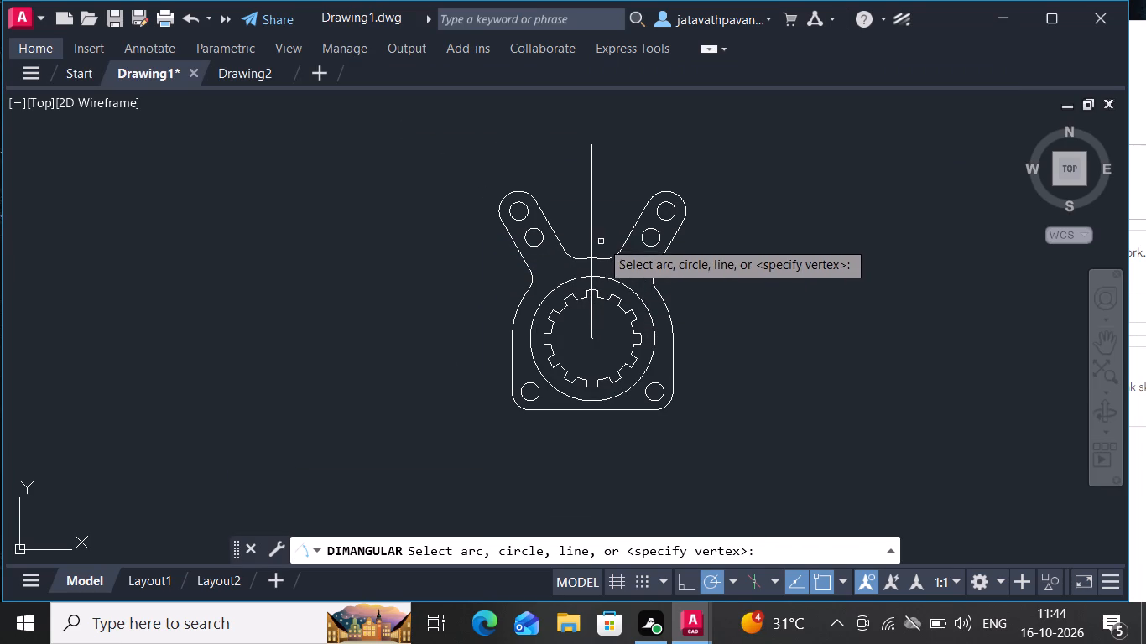
pyautogui.moveTo(591, 215); pyautogui.dragTo(635, 216)
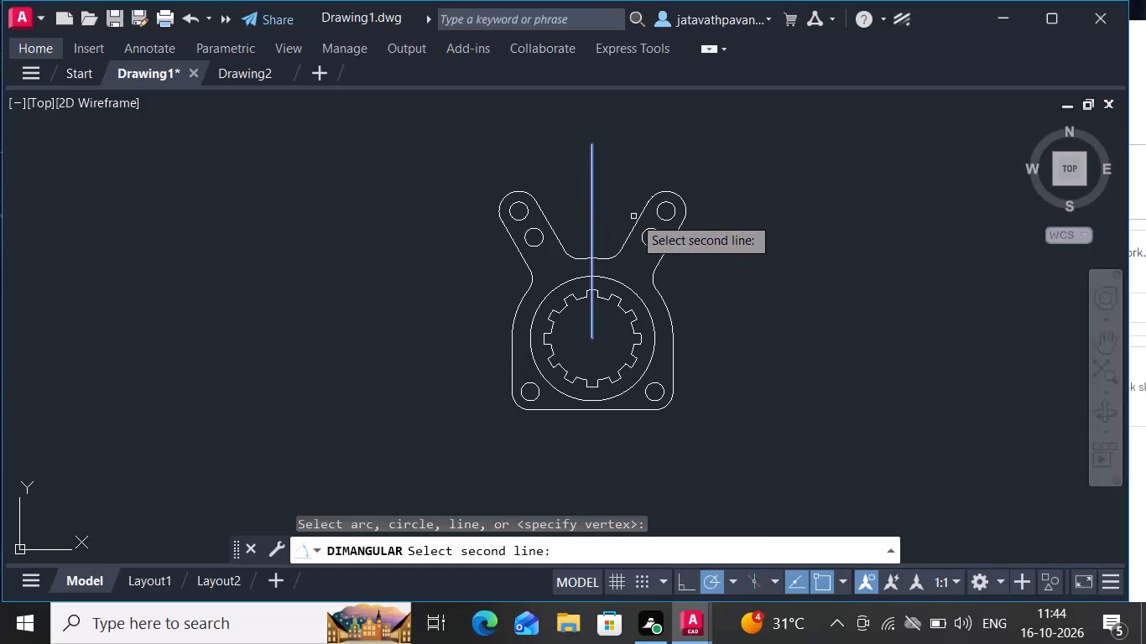
pyautogui.moveTo(635, 216); pyautogui.dragTo(646, 209)
pyautogui.click(646, 209)
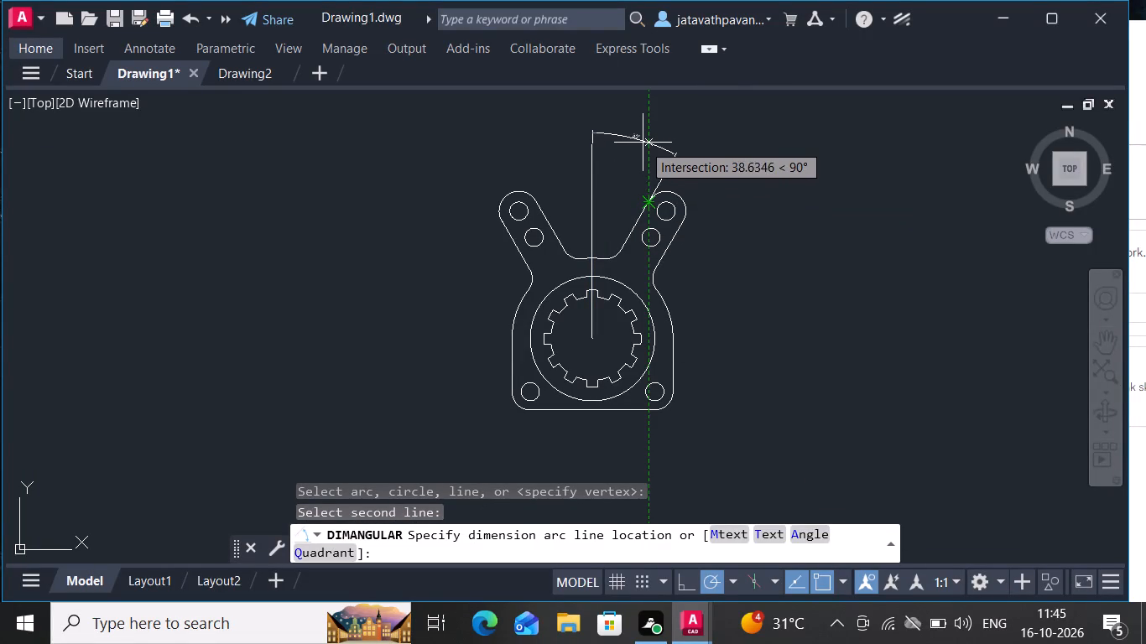
pyautogui.click(643, 141)
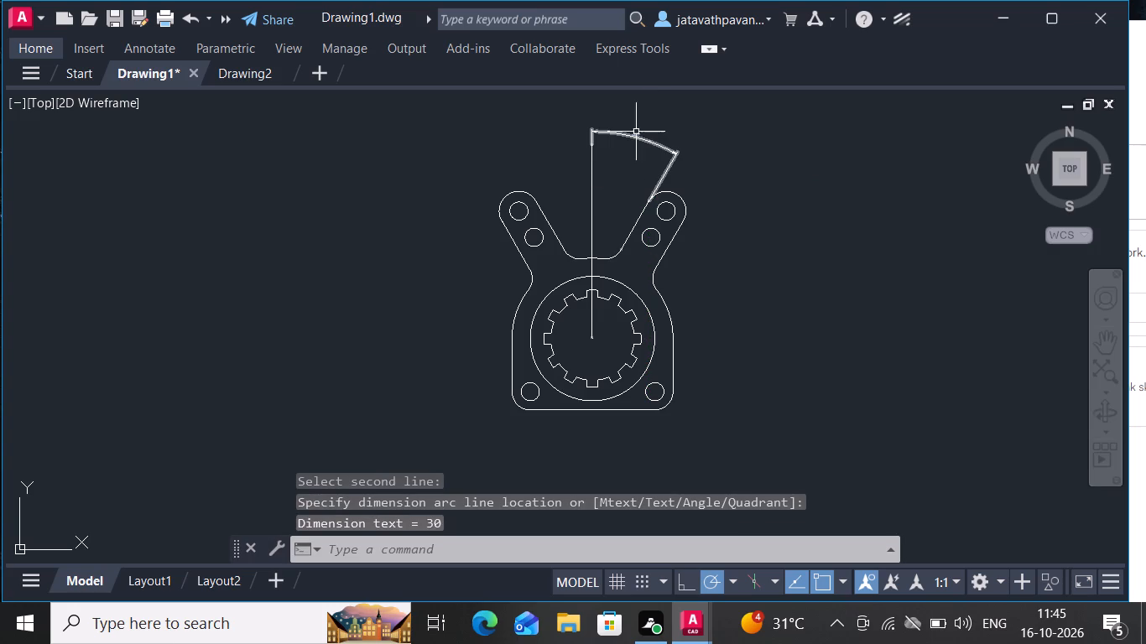
pyautogui.keyDown('ctrl'); pyautogui.scroll(3, 636, 132); pyautogui.keyUp('ctrl')
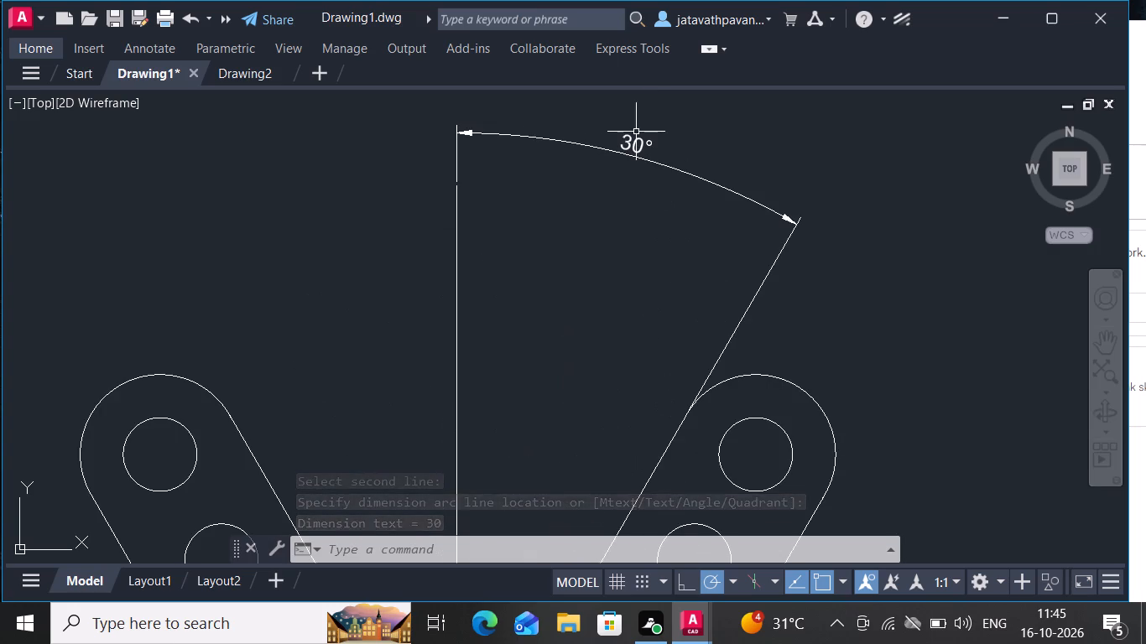
pyautogui.keyDown('ctrl'); pyautogui.scroll(-3, 636, 132); pyautogui.keyUp('ctrl')
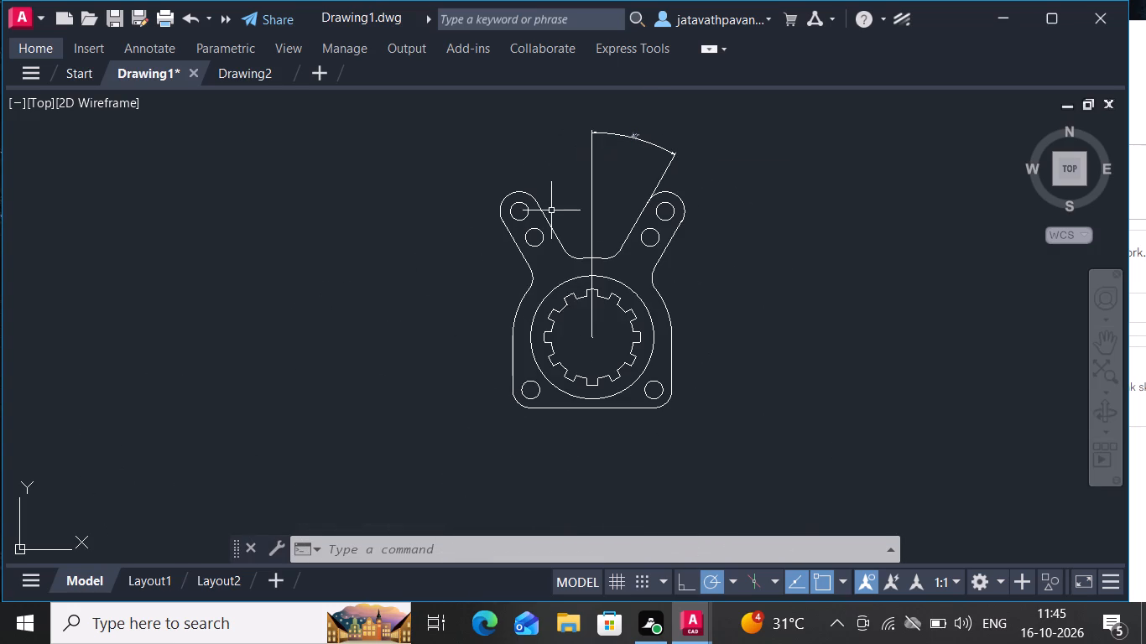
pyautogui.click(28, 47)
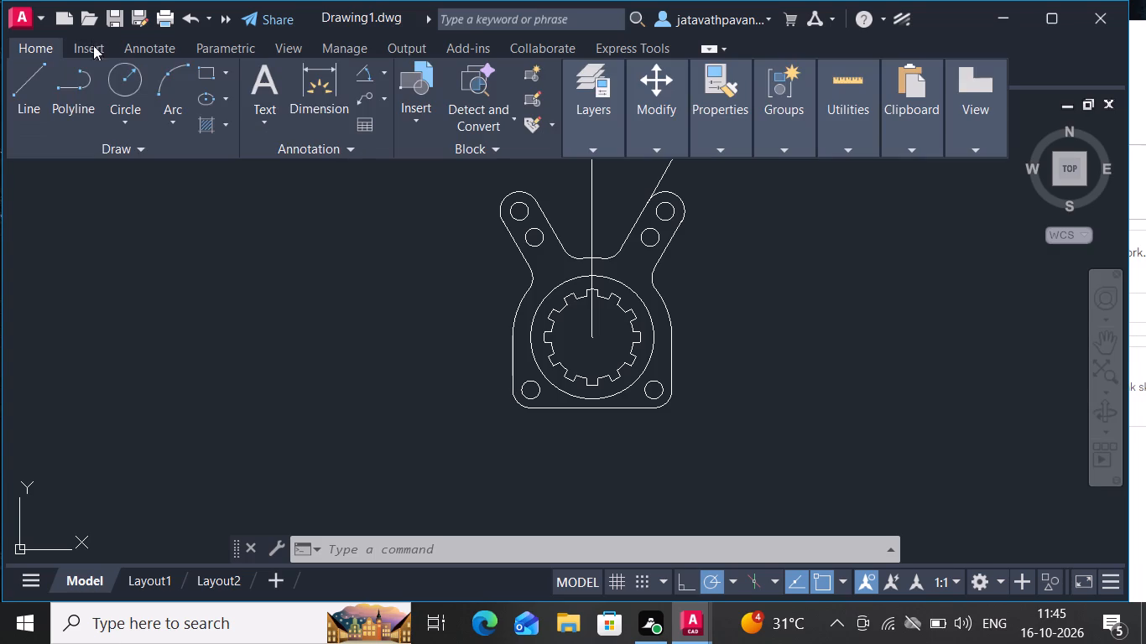
# Add an angular dimension between the vertical centre line and the left arm's inner edge, placing its arc above the arm.
pyautogui.click(363, 67)
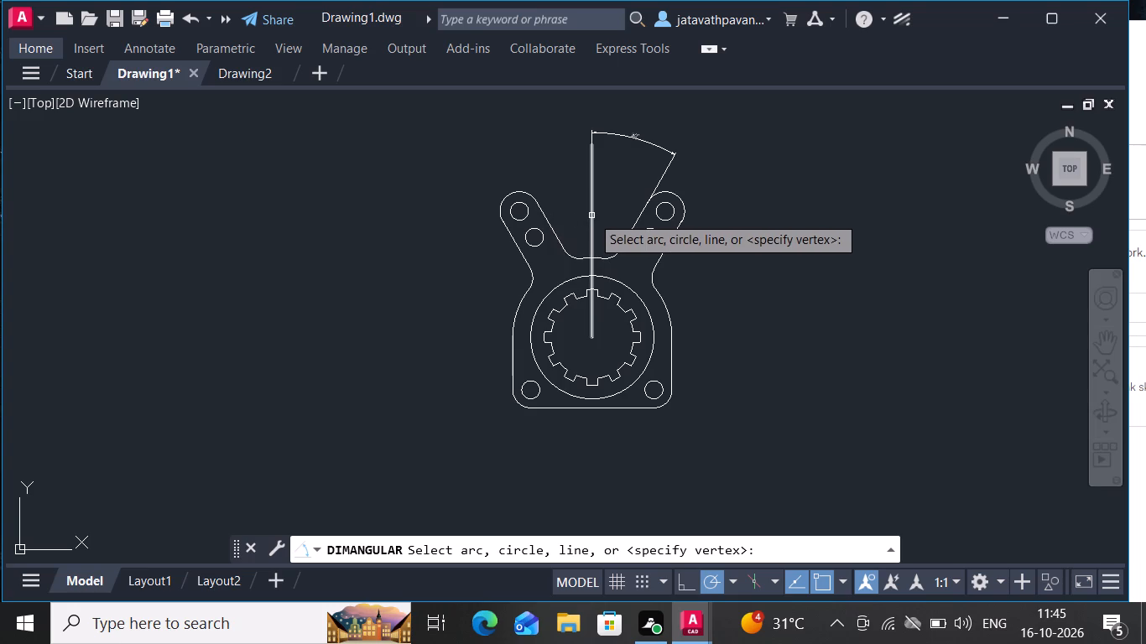
pyautogui.moveTo(592, 214); pyautogui.dragTo(547, 216)
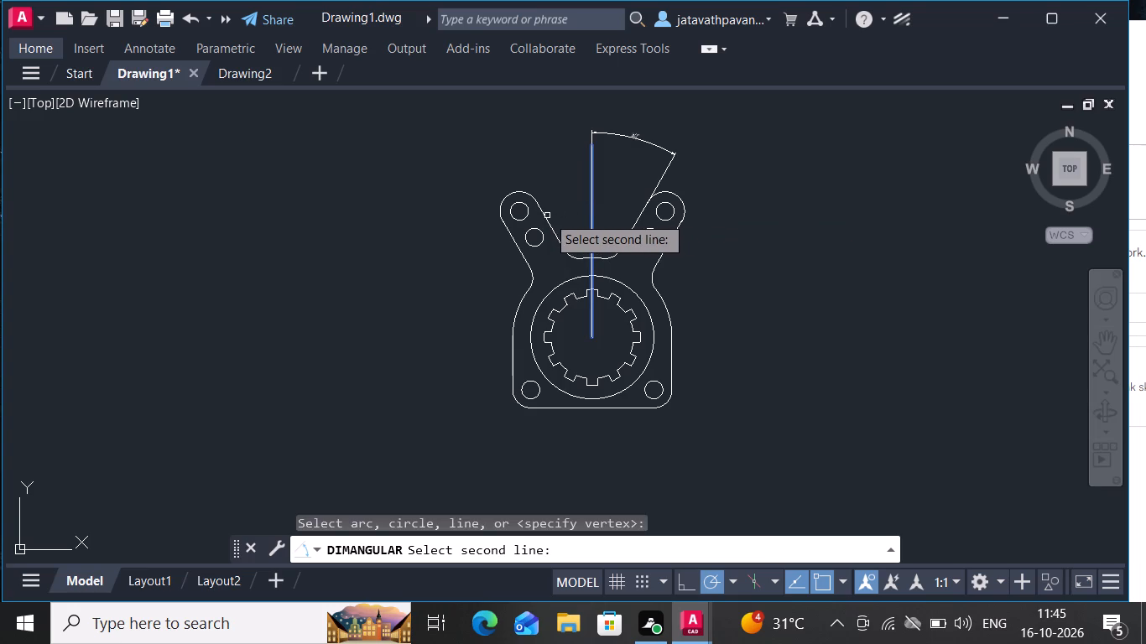
pyautogui.moveTo(547, 216); pyautogui.dragTo(544, 216)
pyautogui.click(544, 216)
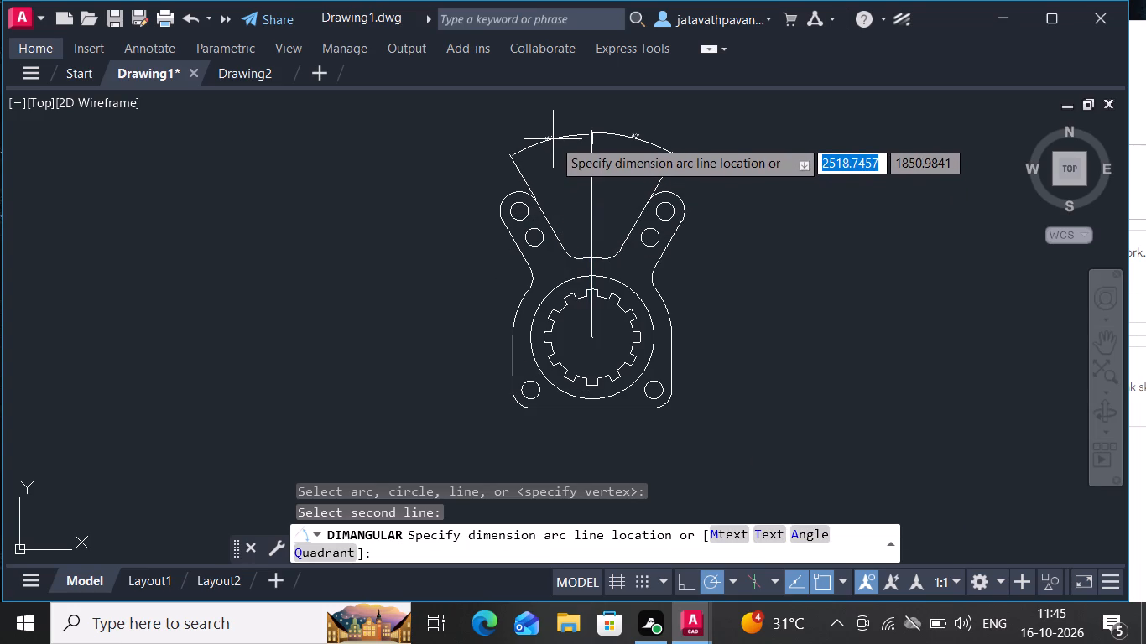
pyautogui.click(553, 139)
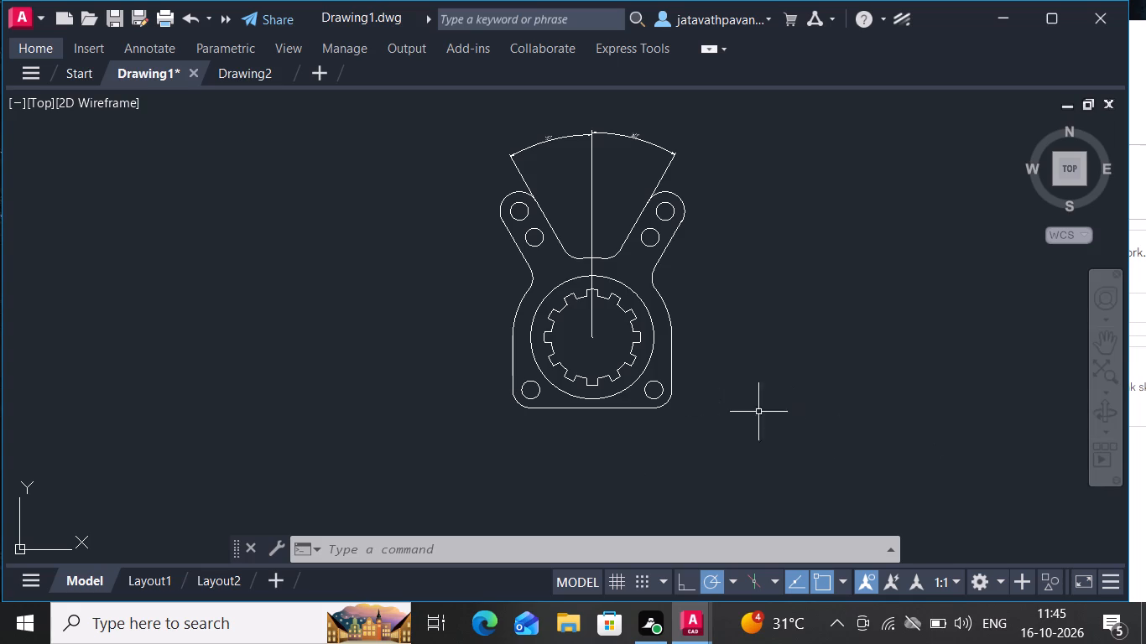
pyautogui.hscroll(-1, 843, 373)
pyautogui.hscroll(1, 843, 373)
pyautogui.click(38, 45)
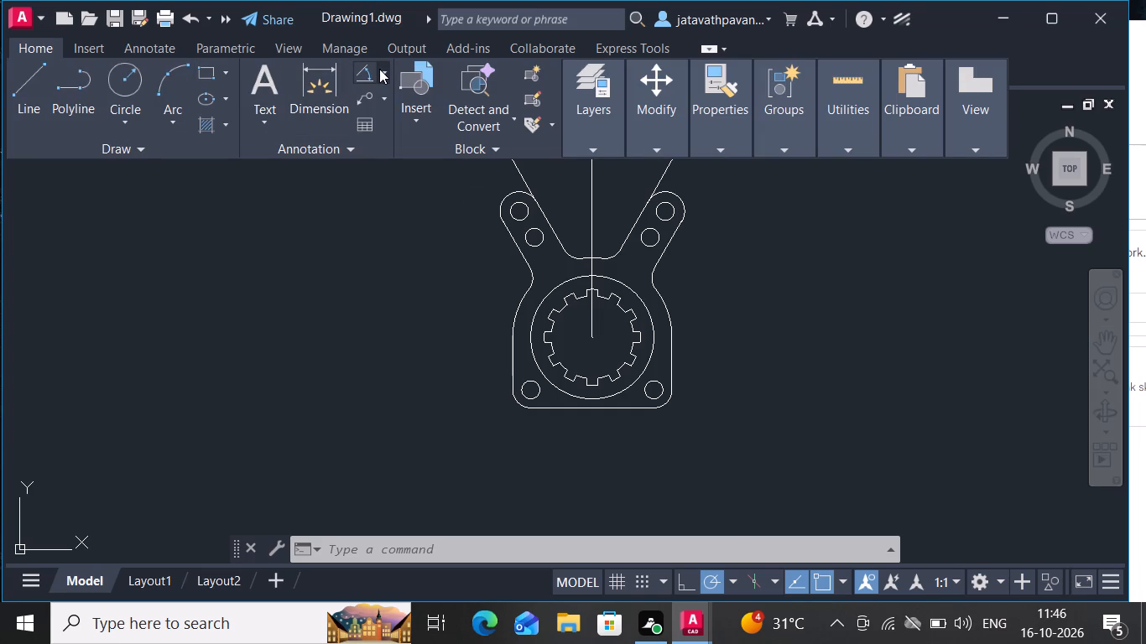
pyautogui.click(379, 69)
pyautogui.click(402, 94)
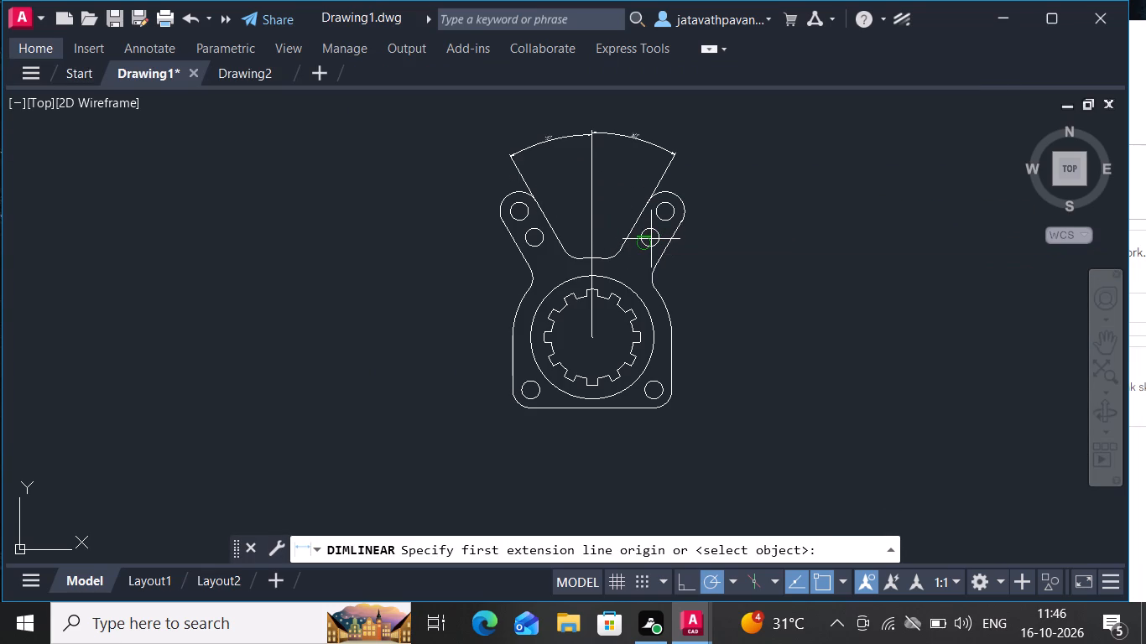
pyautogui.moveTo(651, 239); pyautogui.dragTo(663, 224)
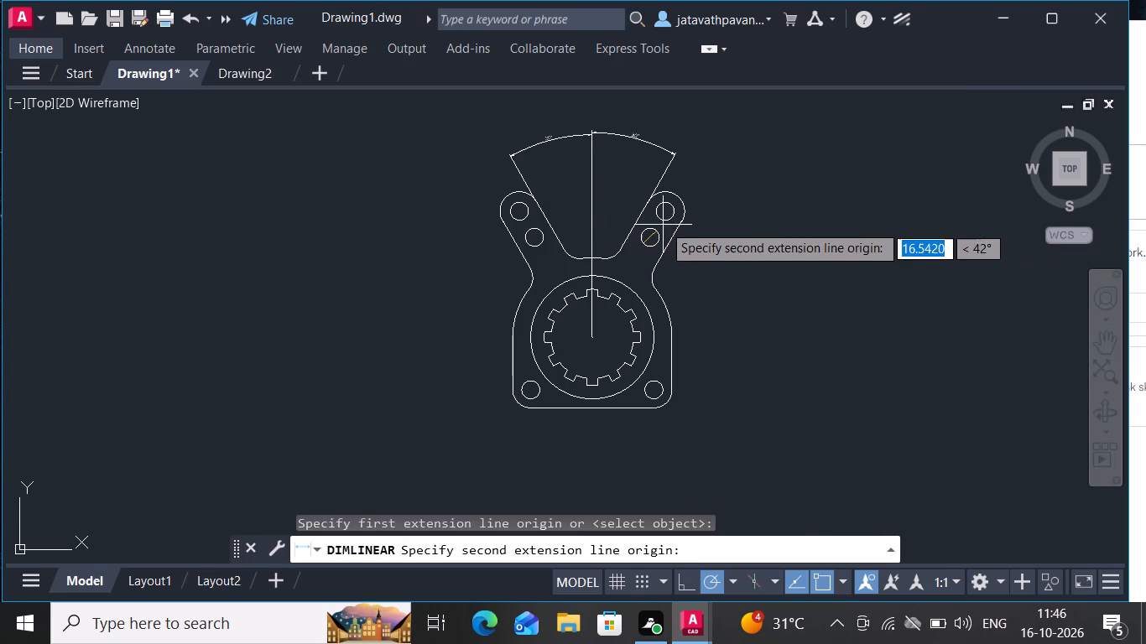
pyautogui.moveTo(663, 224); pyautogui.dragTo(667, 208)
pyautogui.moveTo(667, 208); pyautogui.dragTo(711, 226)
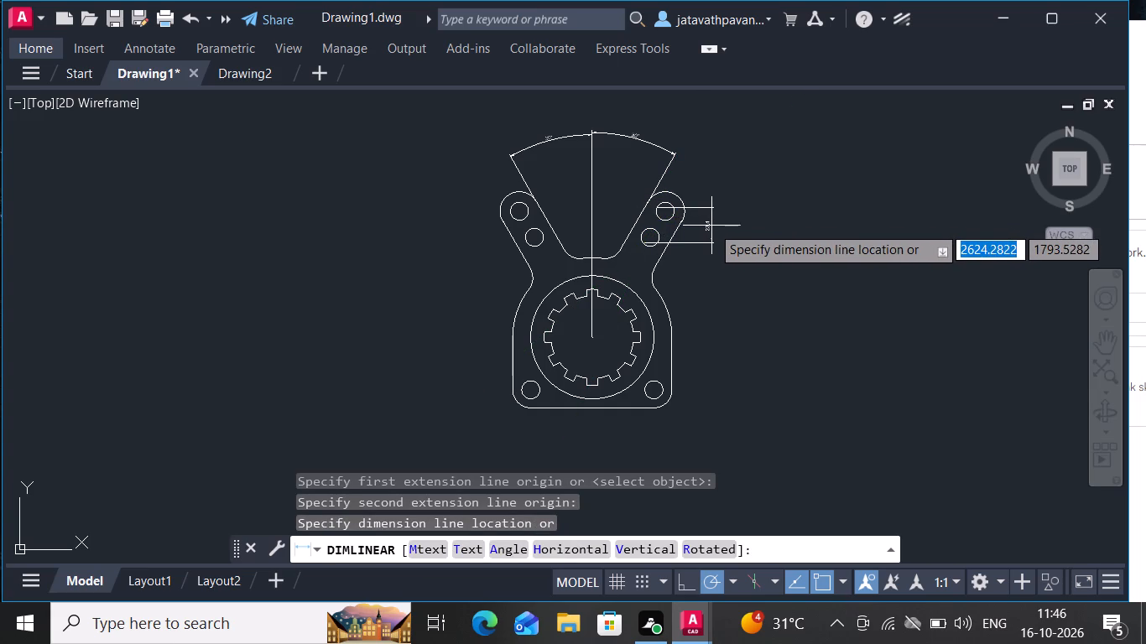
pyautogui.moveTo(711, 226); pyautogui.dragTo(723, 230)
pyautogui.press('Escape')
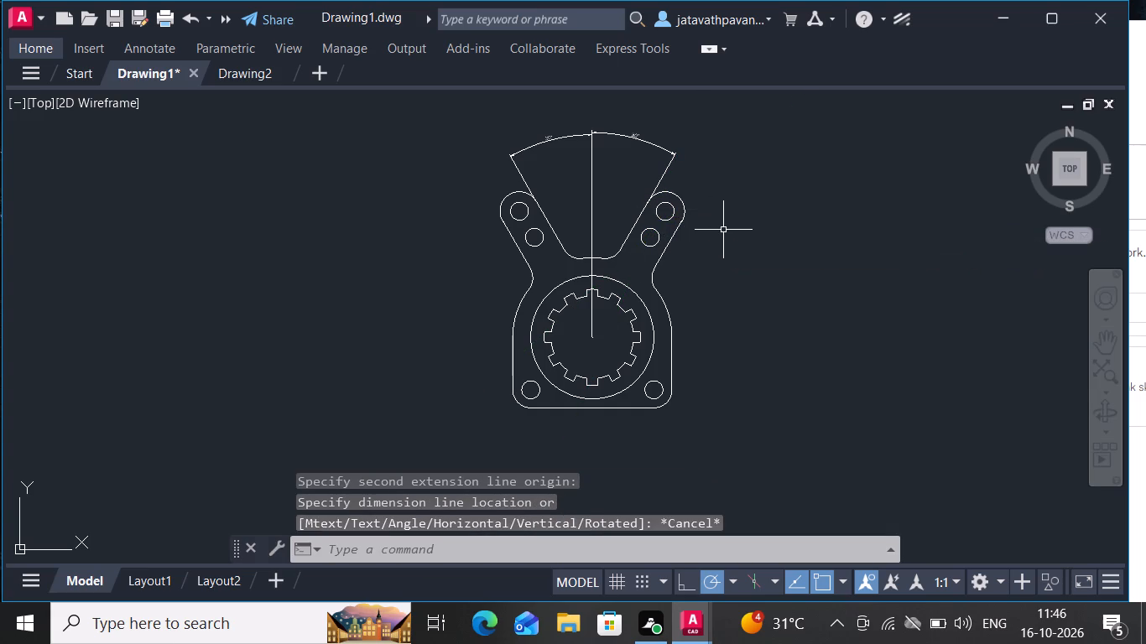
# Enable the Center object snap mode in the drafting settings.
pyautogui.write('os')
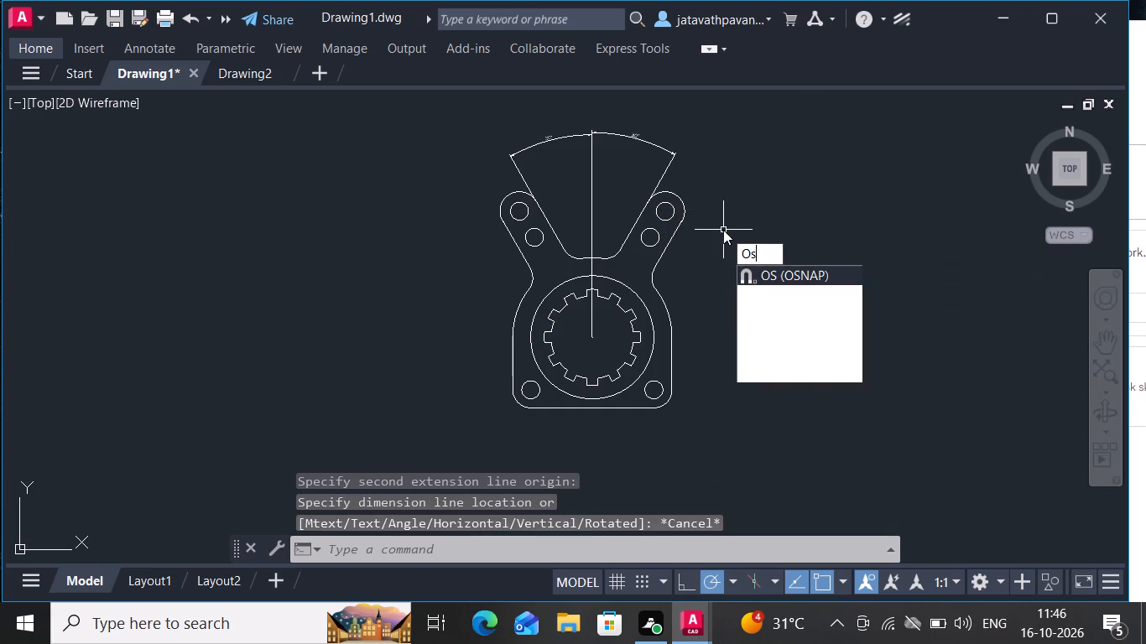
pyautogui.click(839, 277)
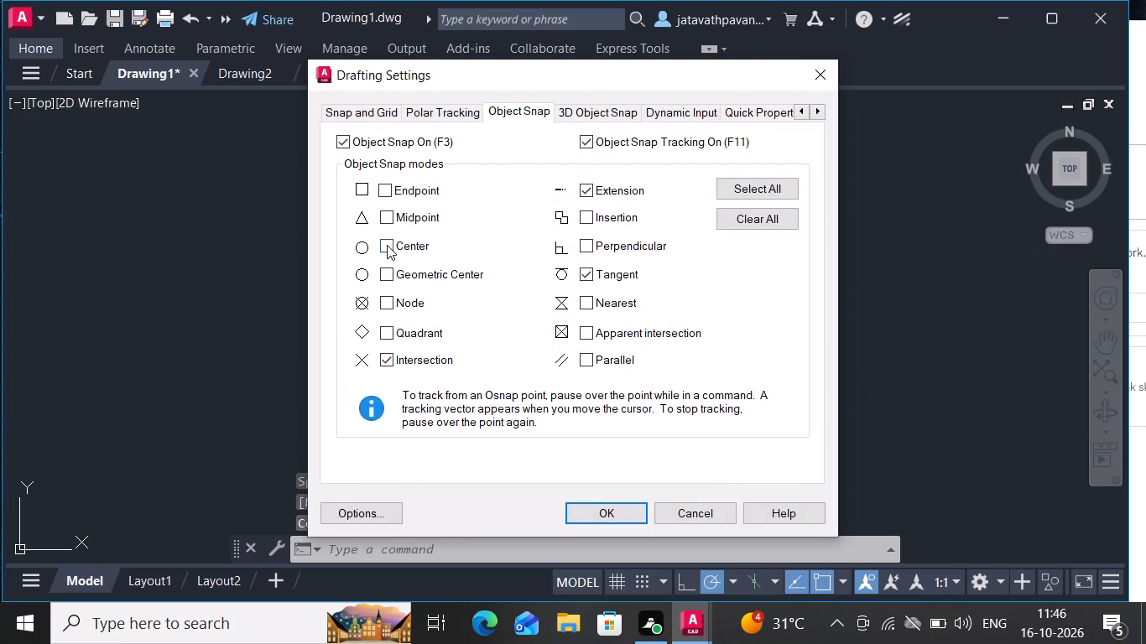
pyautogui.click(387, 243)
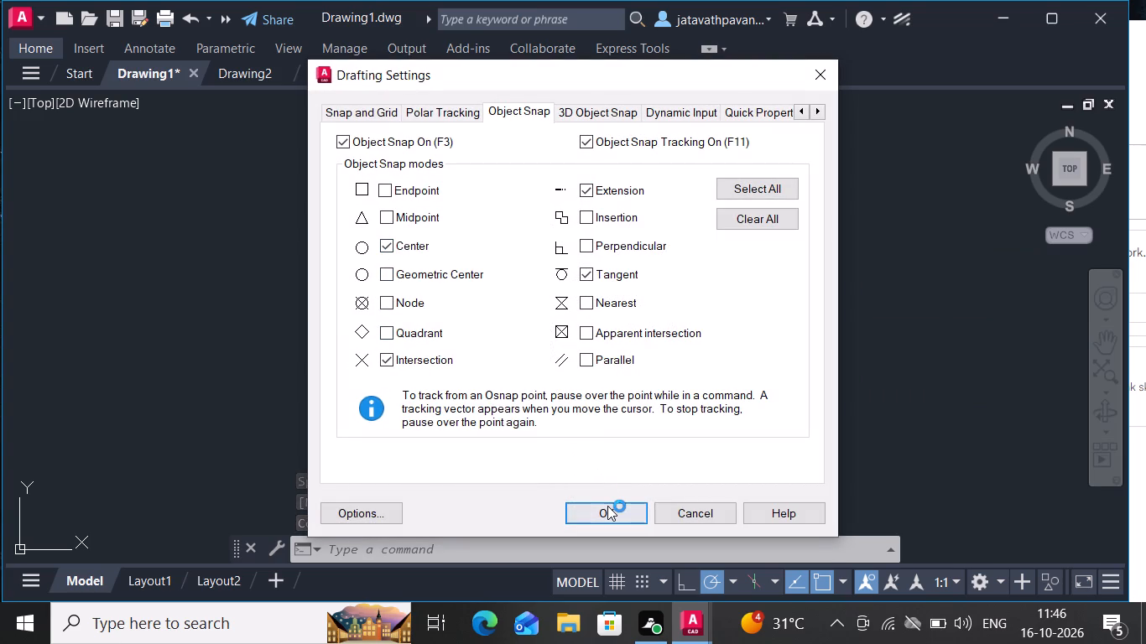
pyautogui.click(607, 506)
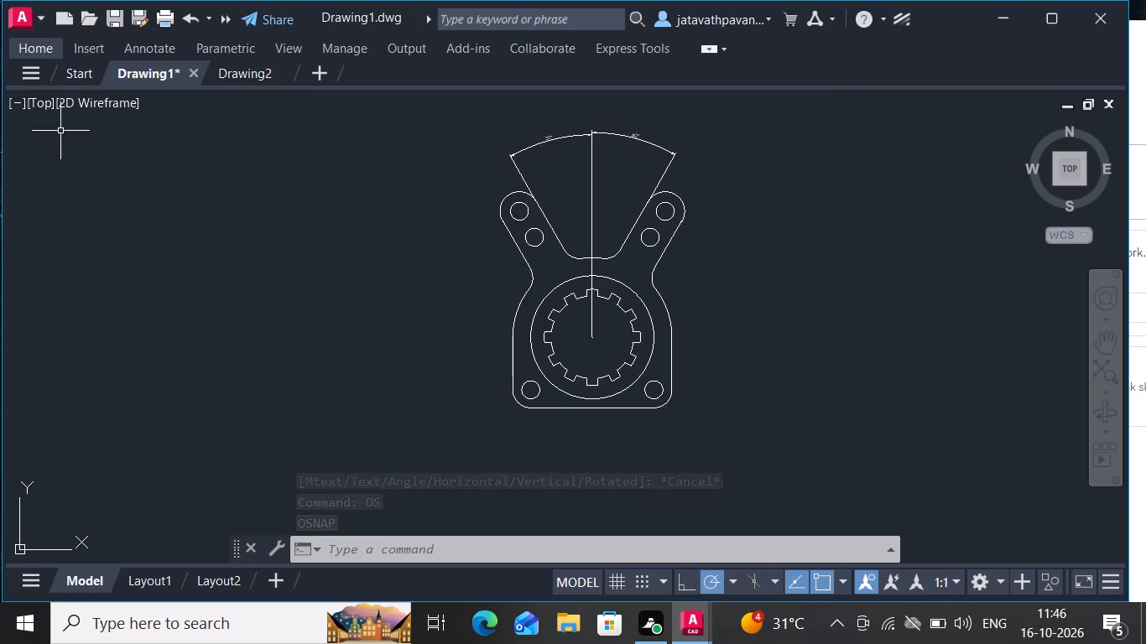
# Add a vertical linear dimension between the centres of the right arm's two holes, placing it outside the arm on the right.
pyautogui.click(44, 42)
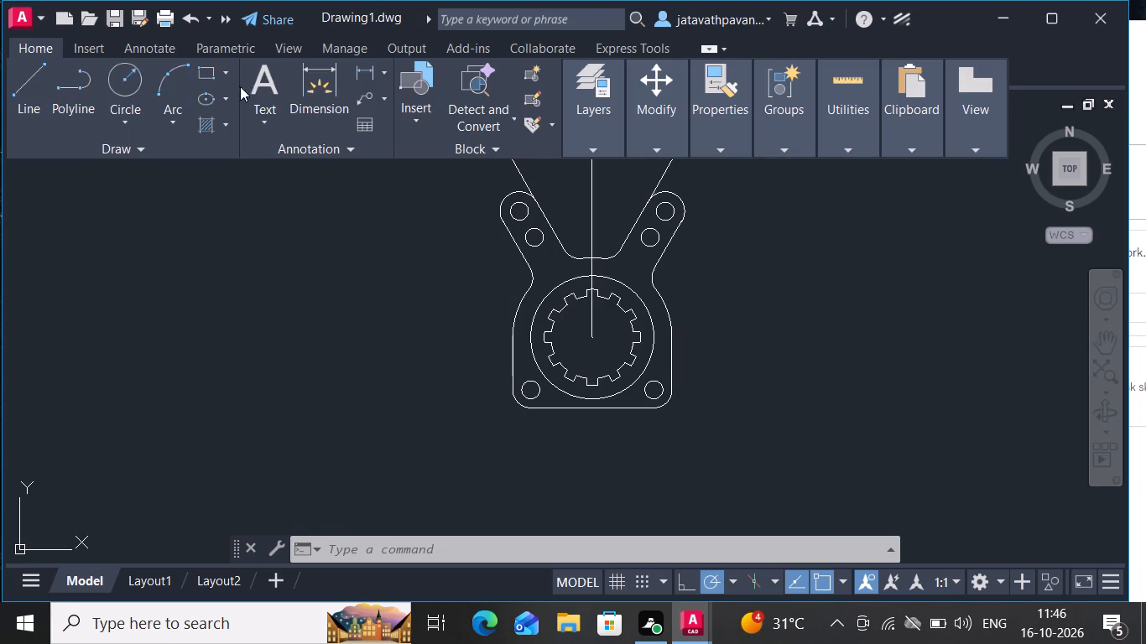
pyautogui.moveTo(368, 70); pyautogui.dragTo(508, 120)
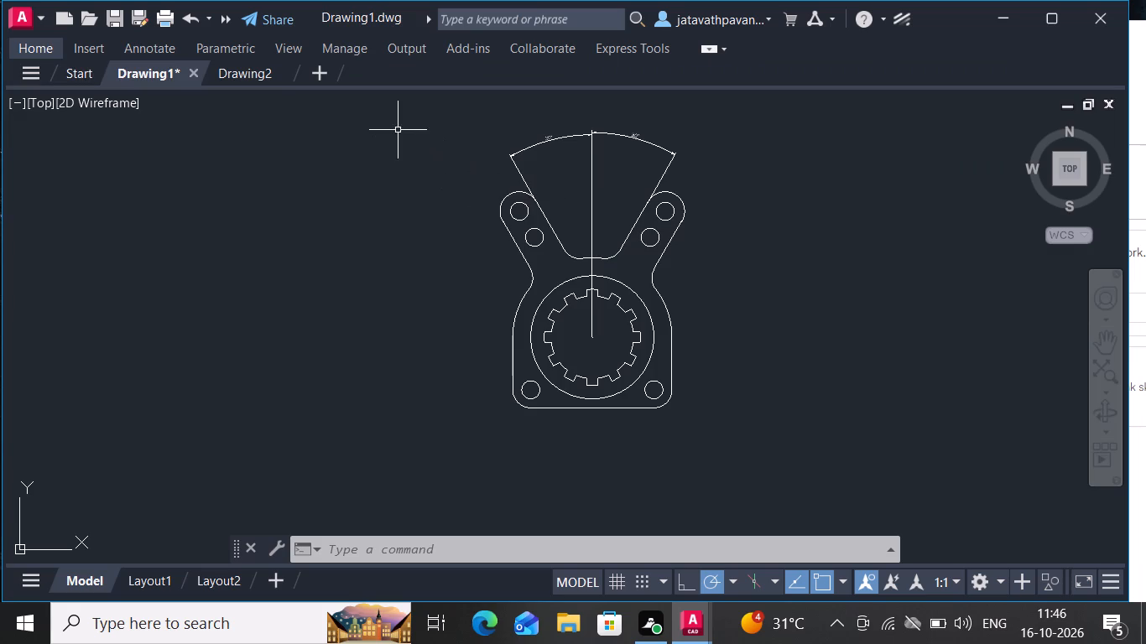
pyautogui.click(45, 42)
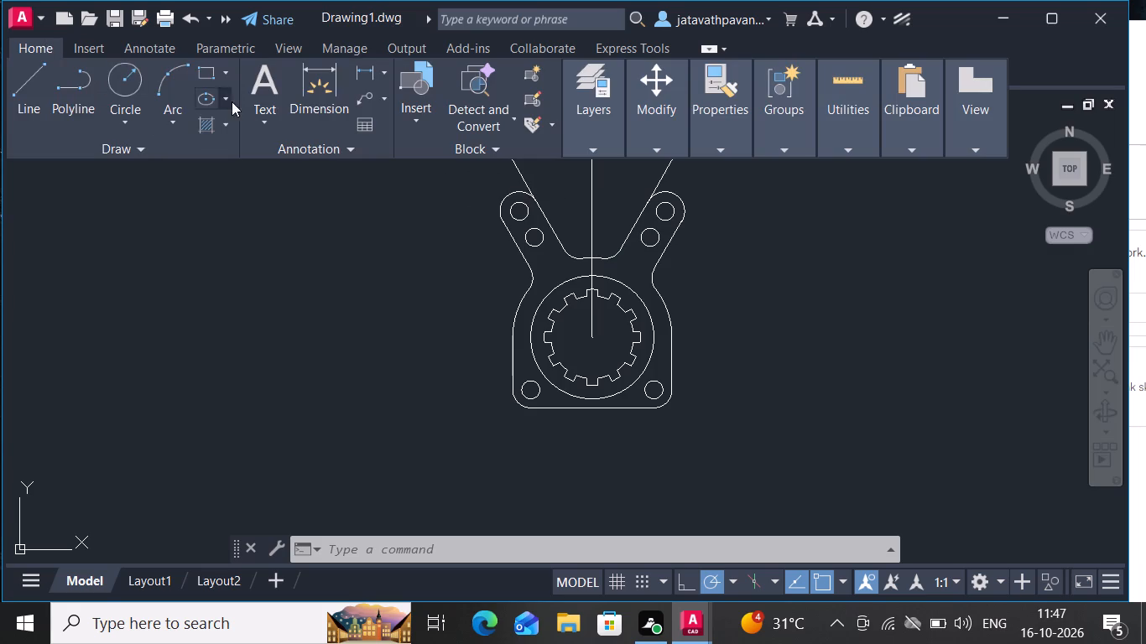
pyautogui.doubleClick(360, 70)
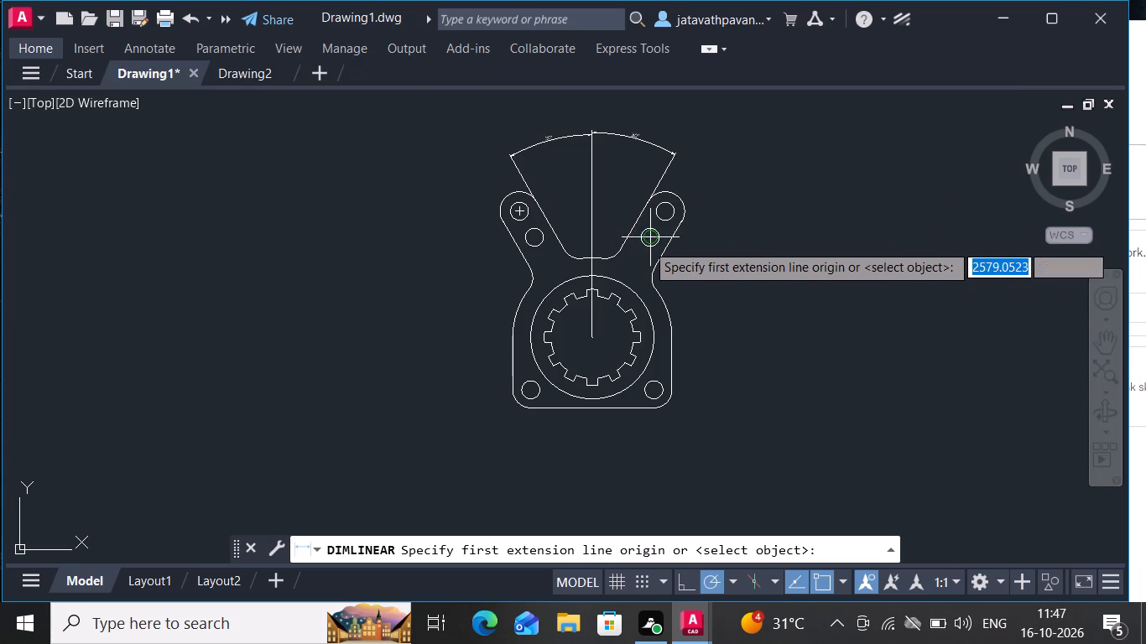
pyautogui.moveTo(646, 243); pyautogui.dragTo(664, 210)
pyautogui.moveTo(664, 210); pyautogui.dragTo(757, 225)
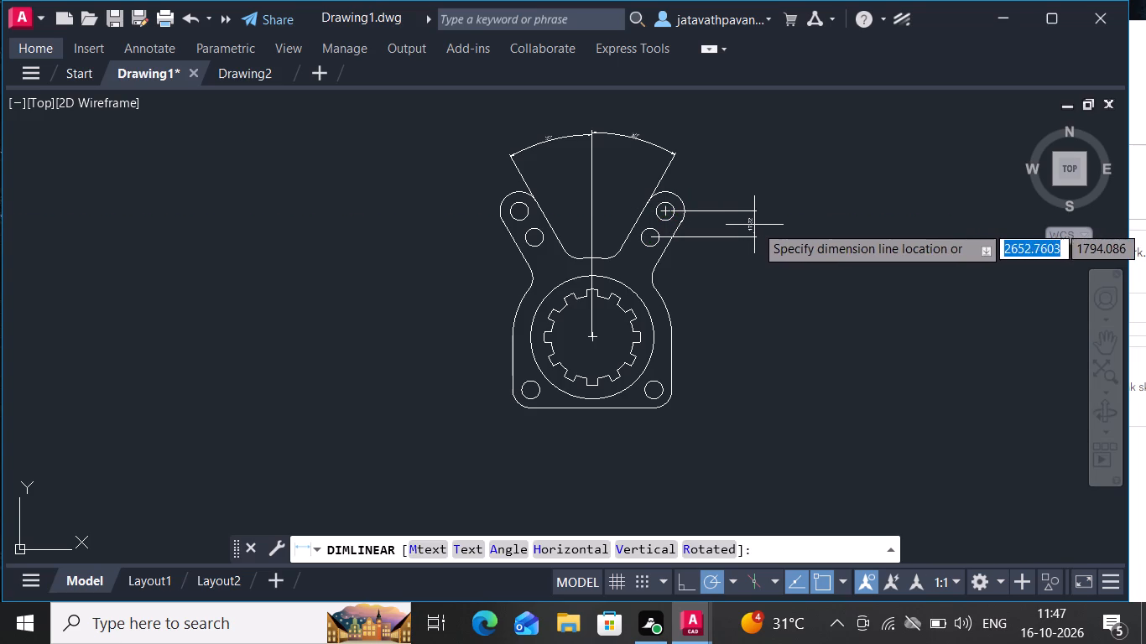
pyautogui.moveTo(757, 225); pyautogui.dragTo(767, 224)
pyautogui.click(767, 224)
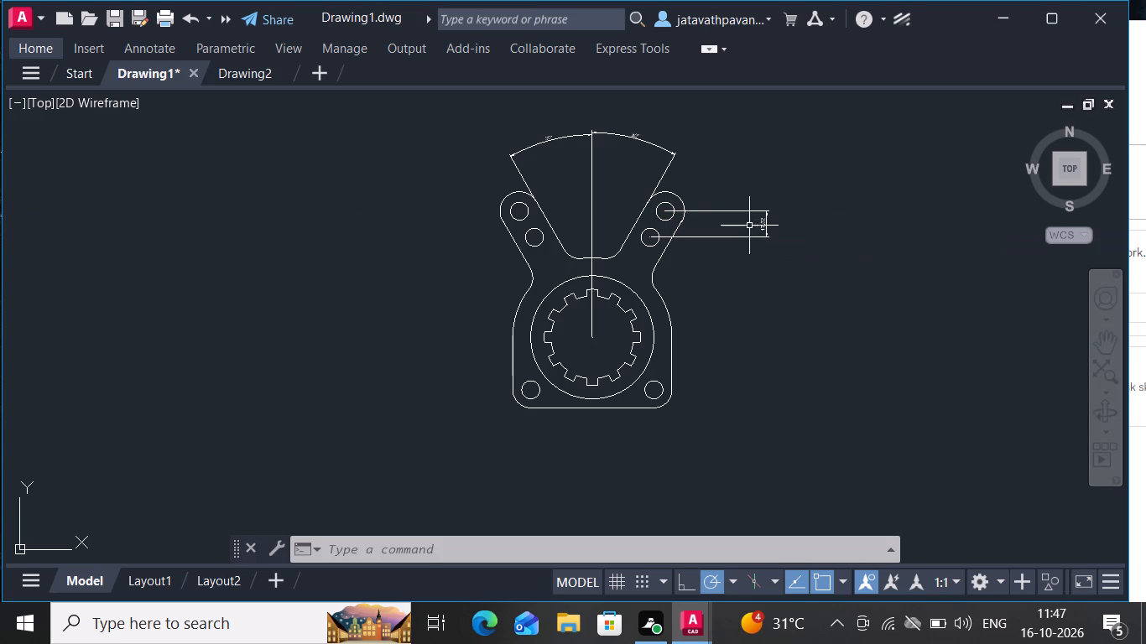
# Override the text of the right arm's hole-spacing dimension with 20.
pyautogui.tripleClick(759, 226)
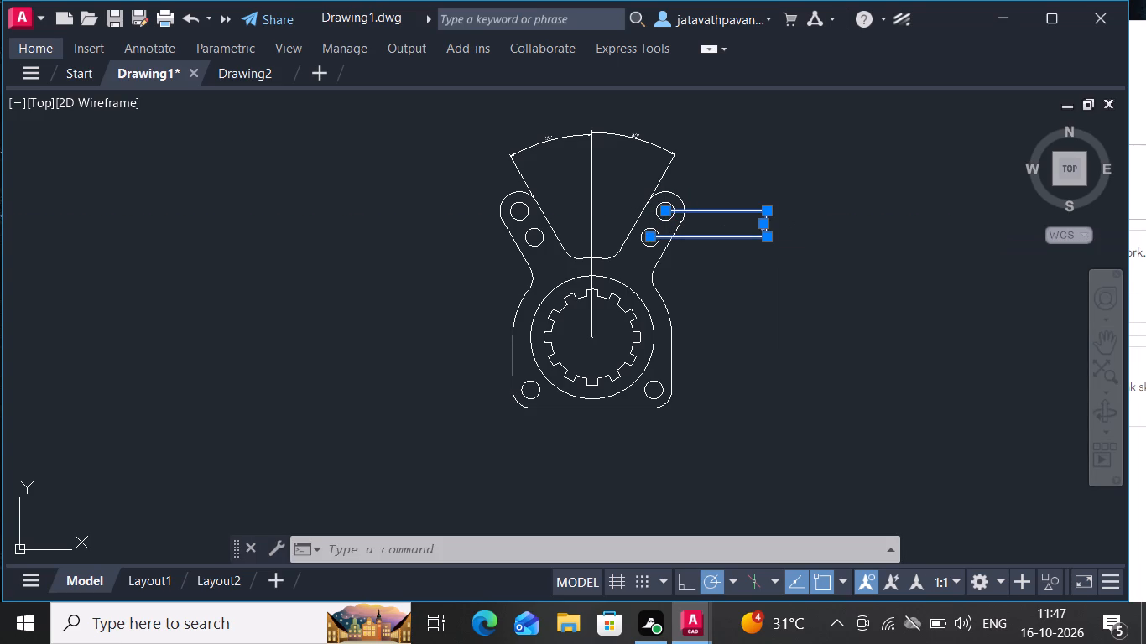
pyautogui.click(759, 226)
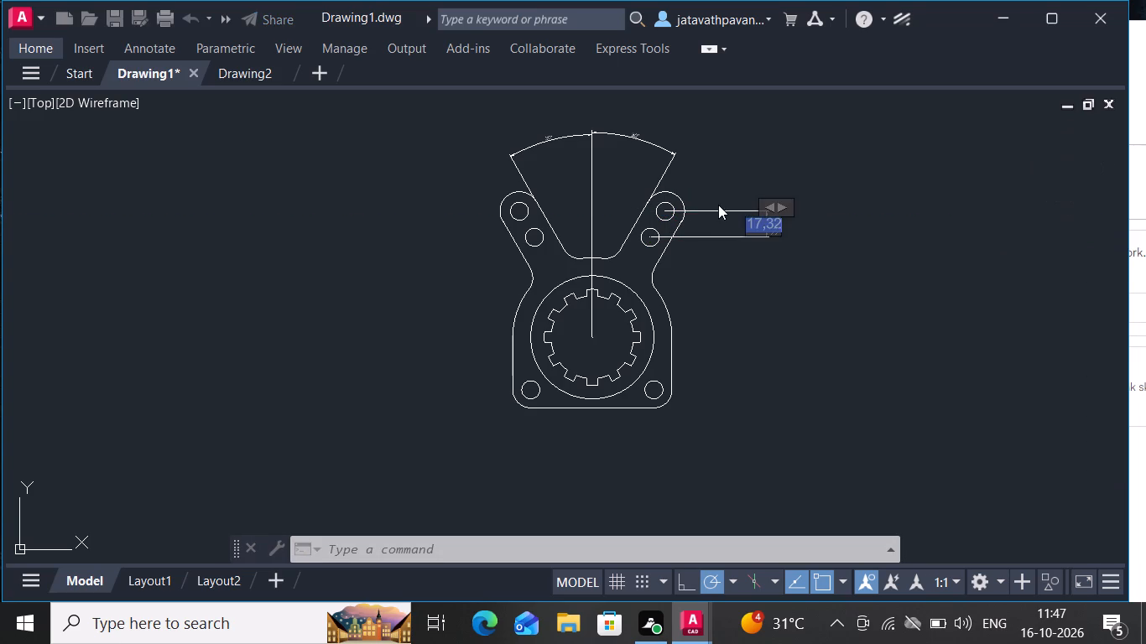
pyautogui.press('BackSpace')
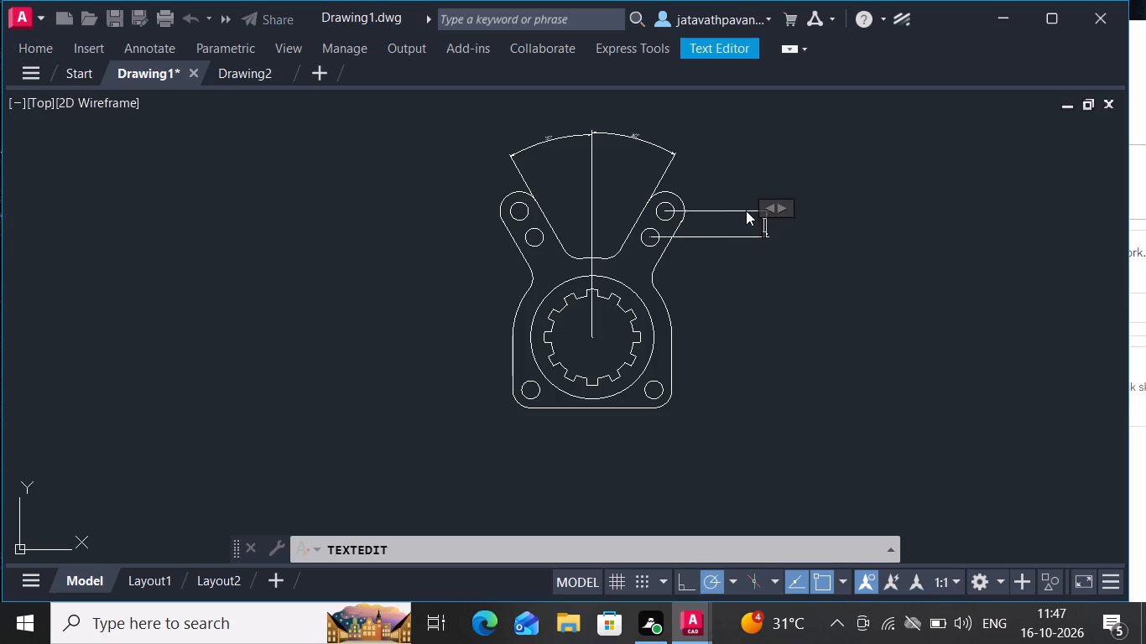
pyautogui.write('20')
pyautogui.press('Return')
pyautogui.click(41, 44)
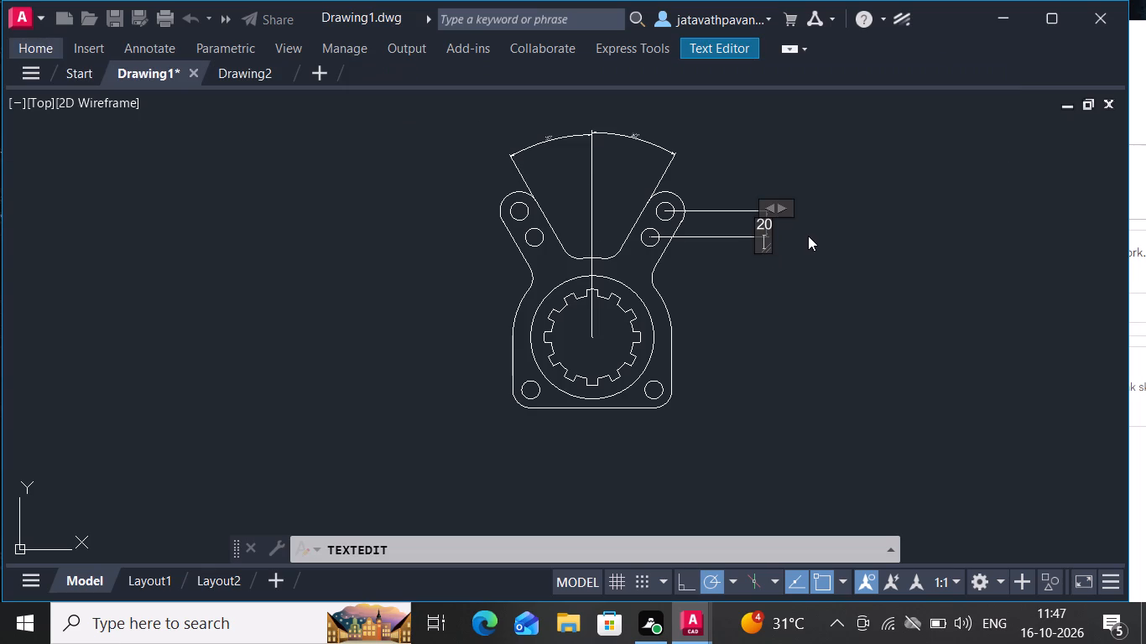
pyautogui.click(808, 236)
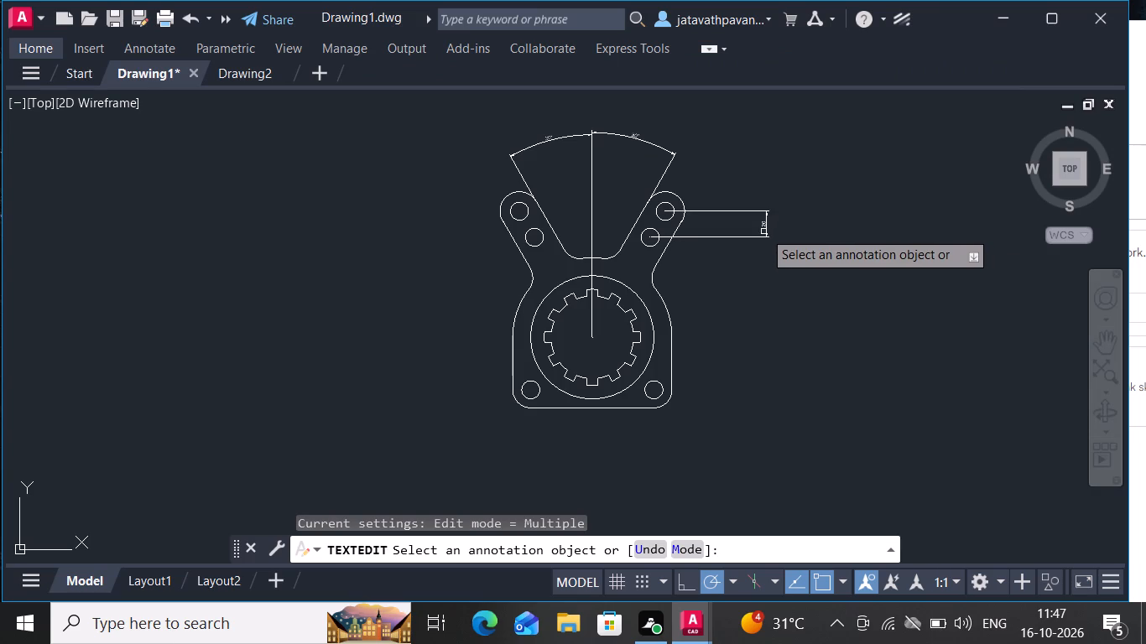
# Add a radius dimension to the left arm's rounded end, placing its text outside the arm on the left.
pyautogui.keyDown('ctrl'); pyautogui.scroll(4, 763, 231); pyautogui.keyUp('ctrl')
pyautogui.keyDown('ctrl'); pyautogui.scroll(-3, 763, 231); pyautogui.keyUp('ctrl')
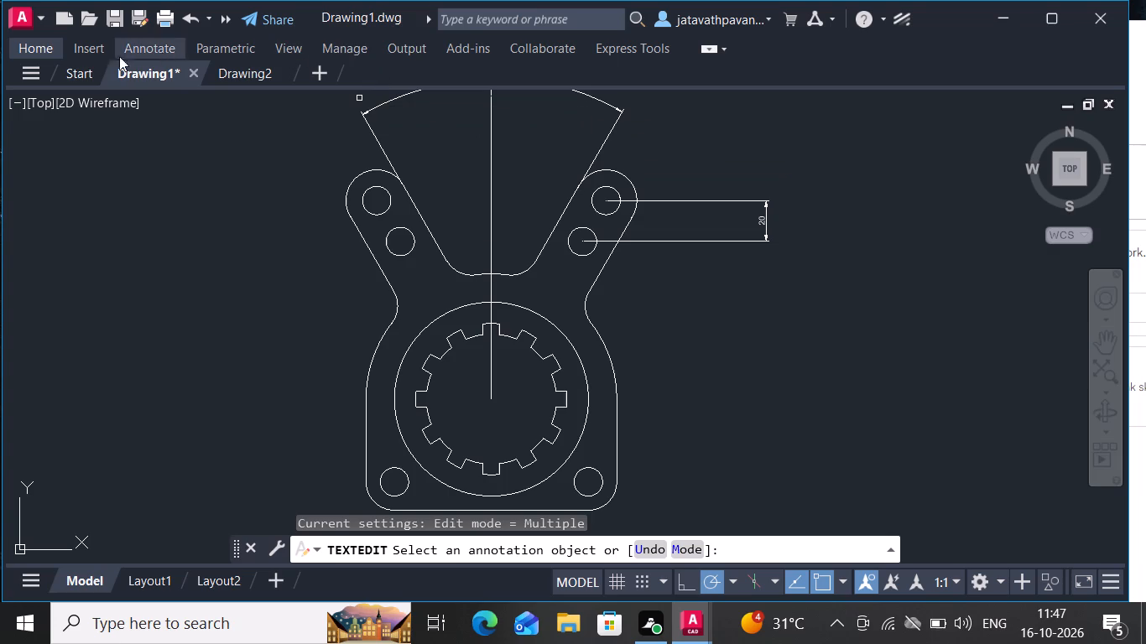
pyautogui.click(49, 45)
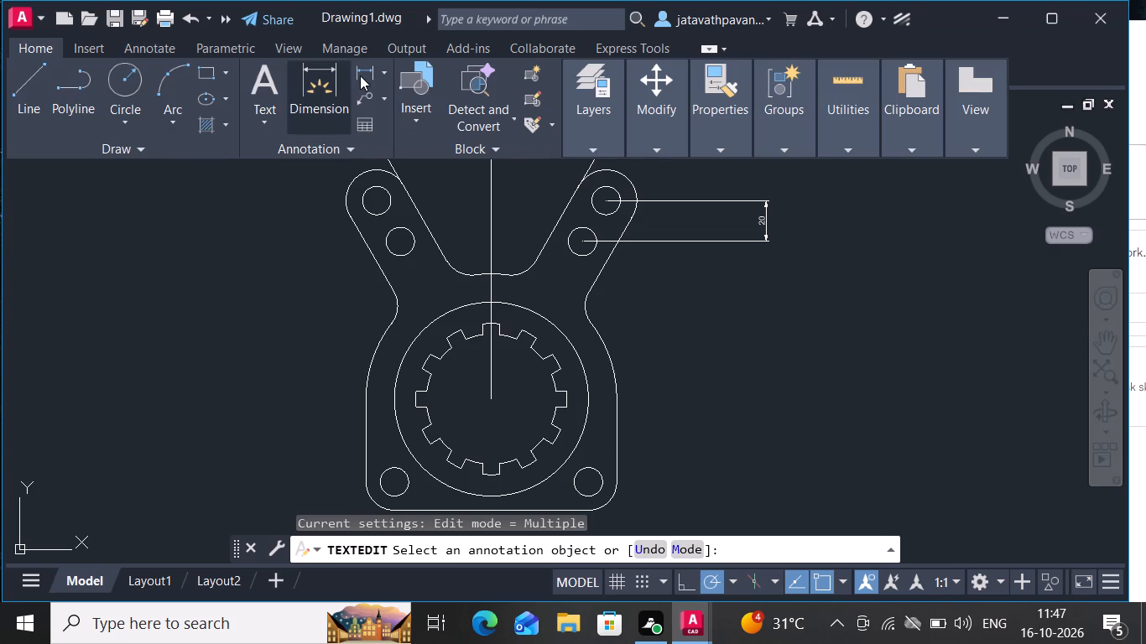
pyautogui.click(363, 75)
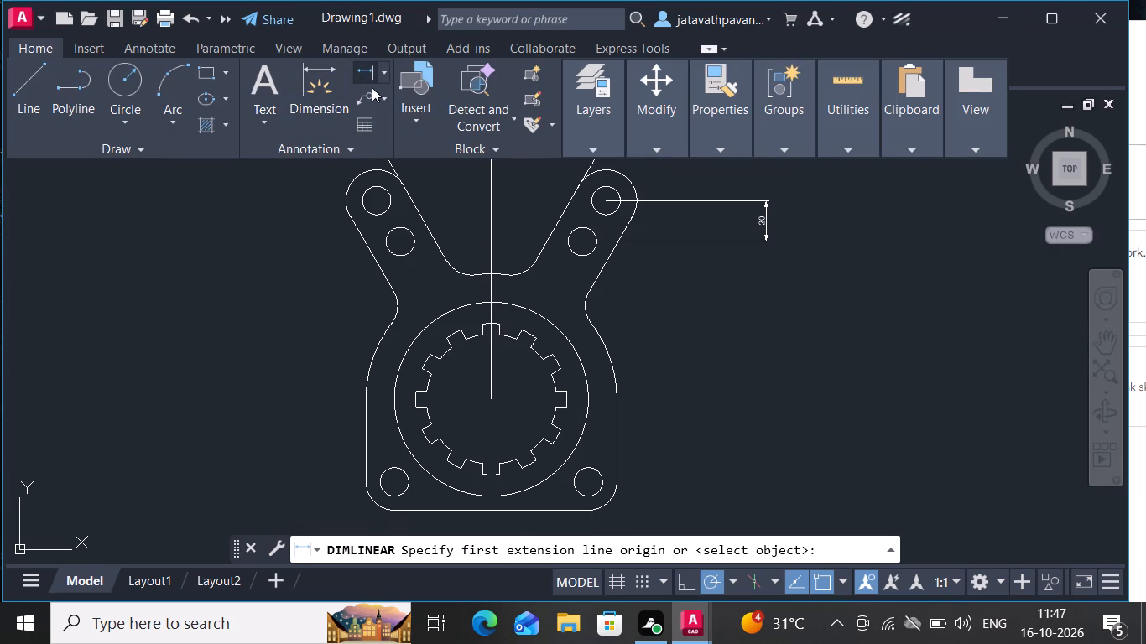
pyautogui.click(381, 79)
pyautogui.moveTo(393, 273); pyautogui.dragTo(378, 262)
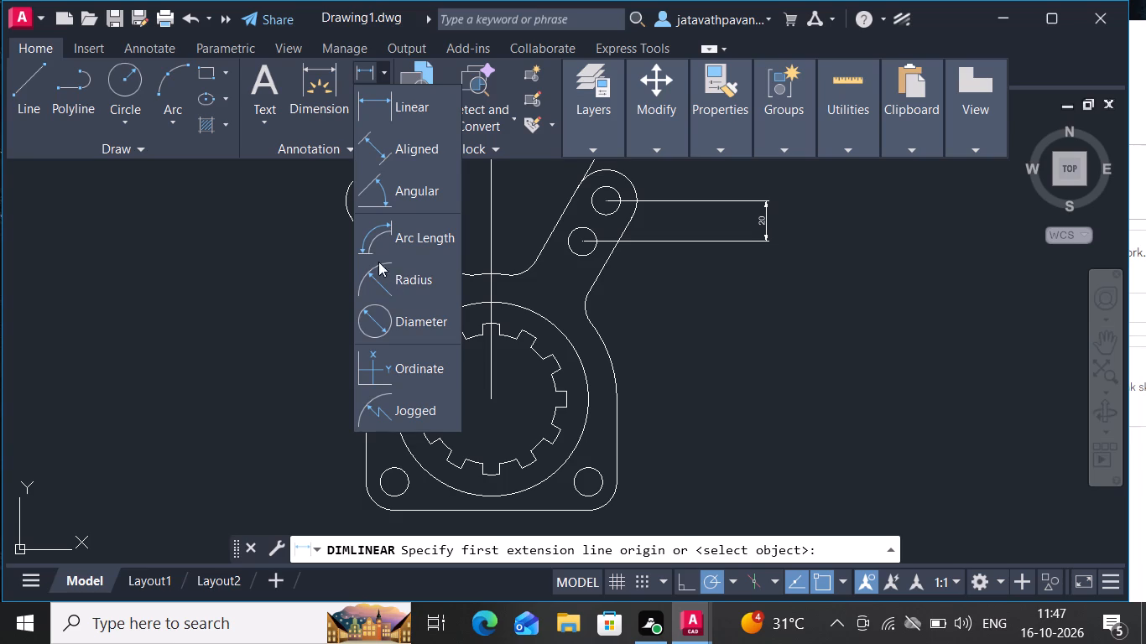
pyautogui.moveTo(378, 262); pyautogui.dragTo(387, 288)
pyautogui.click(387, 288)
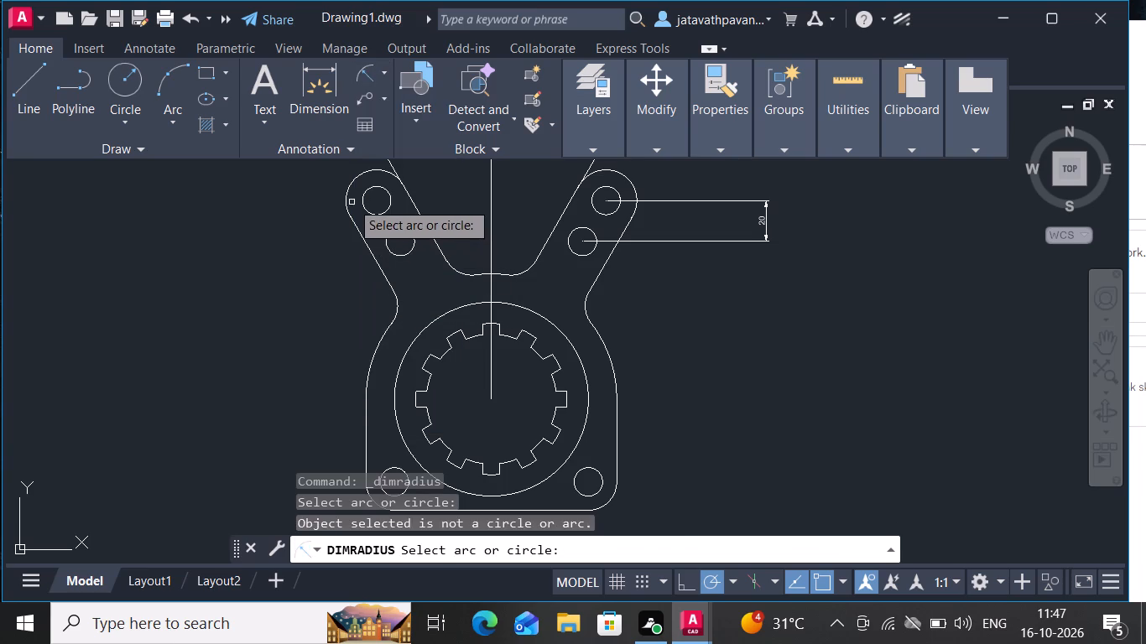
pyautogui.moveTo(346, 194); pyautogui.dragTo(271, 203)
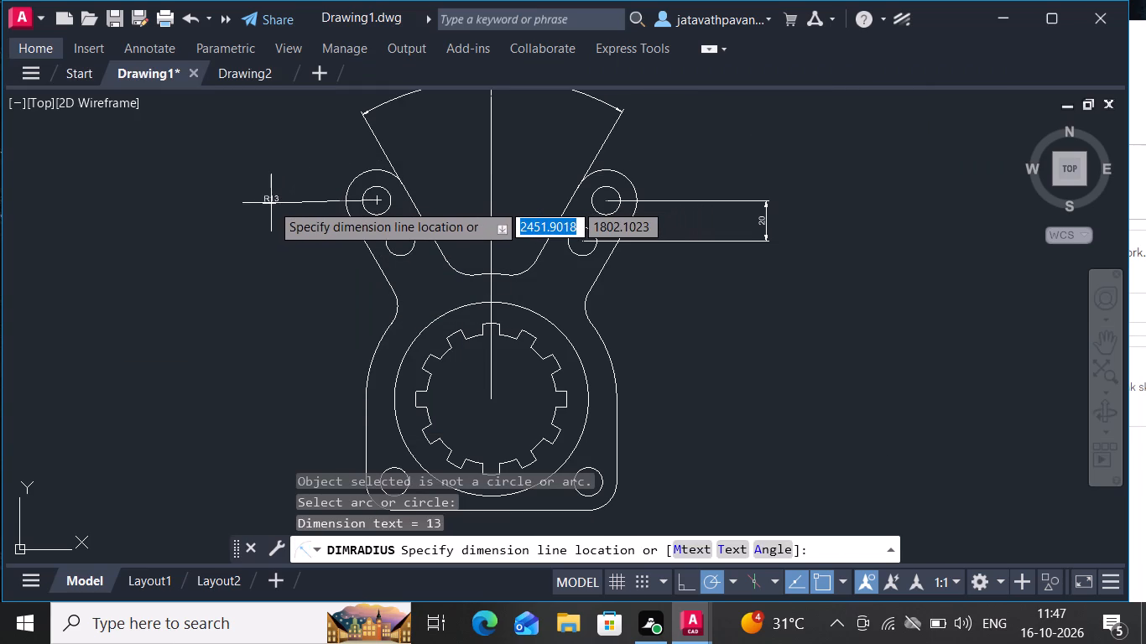
pyautogui.moveTo(271, 203); pyautogui.dragTo(271, 202)
pyautogui.click(271, 202)
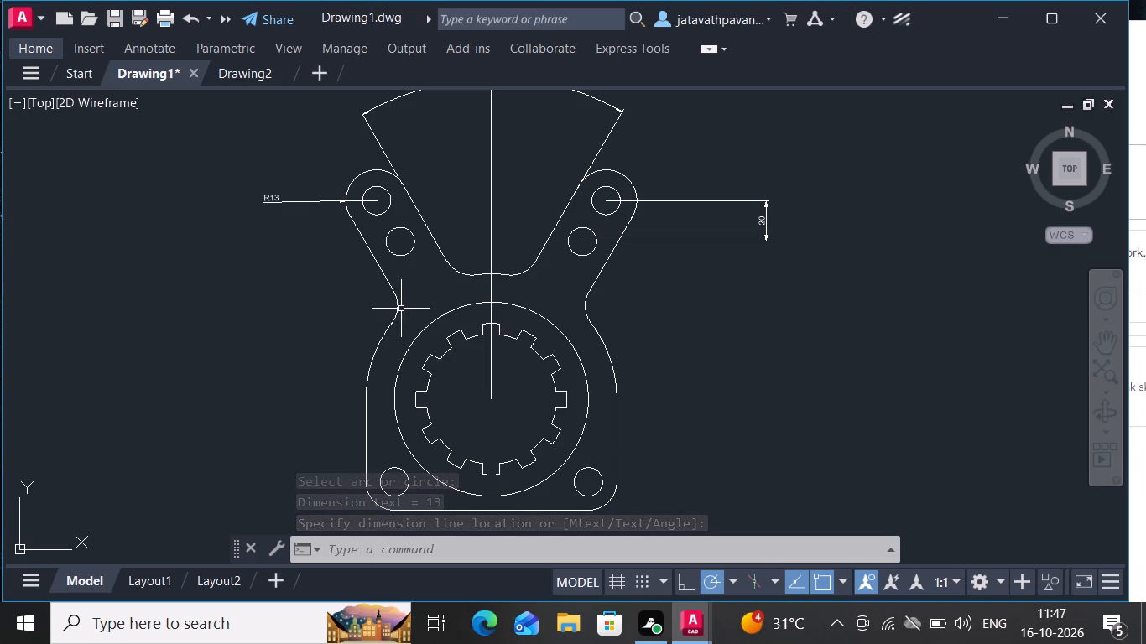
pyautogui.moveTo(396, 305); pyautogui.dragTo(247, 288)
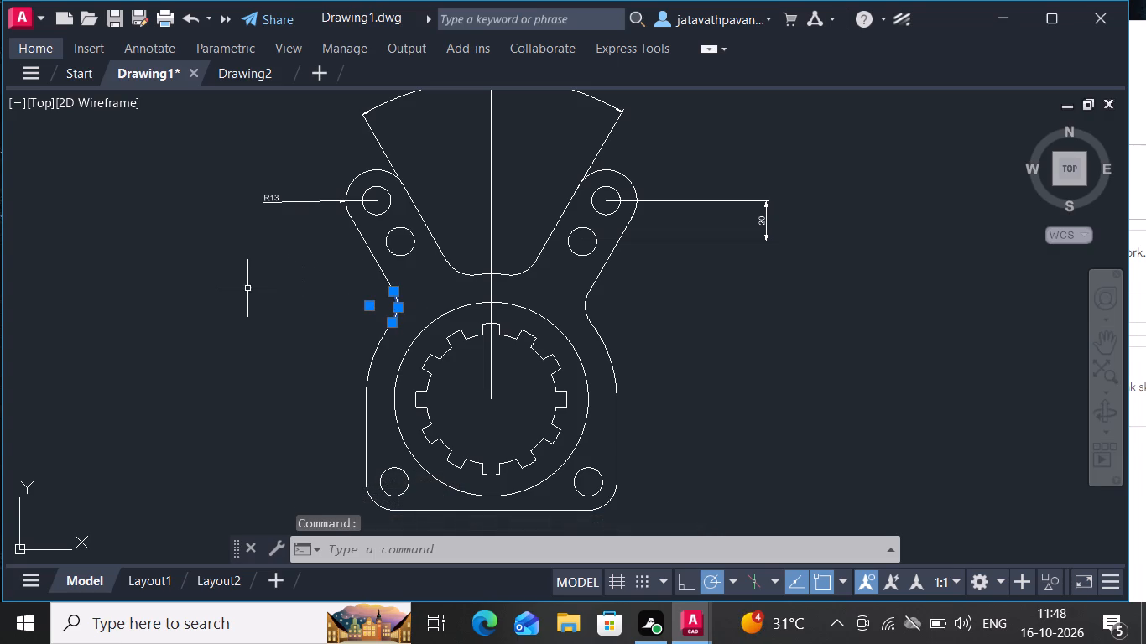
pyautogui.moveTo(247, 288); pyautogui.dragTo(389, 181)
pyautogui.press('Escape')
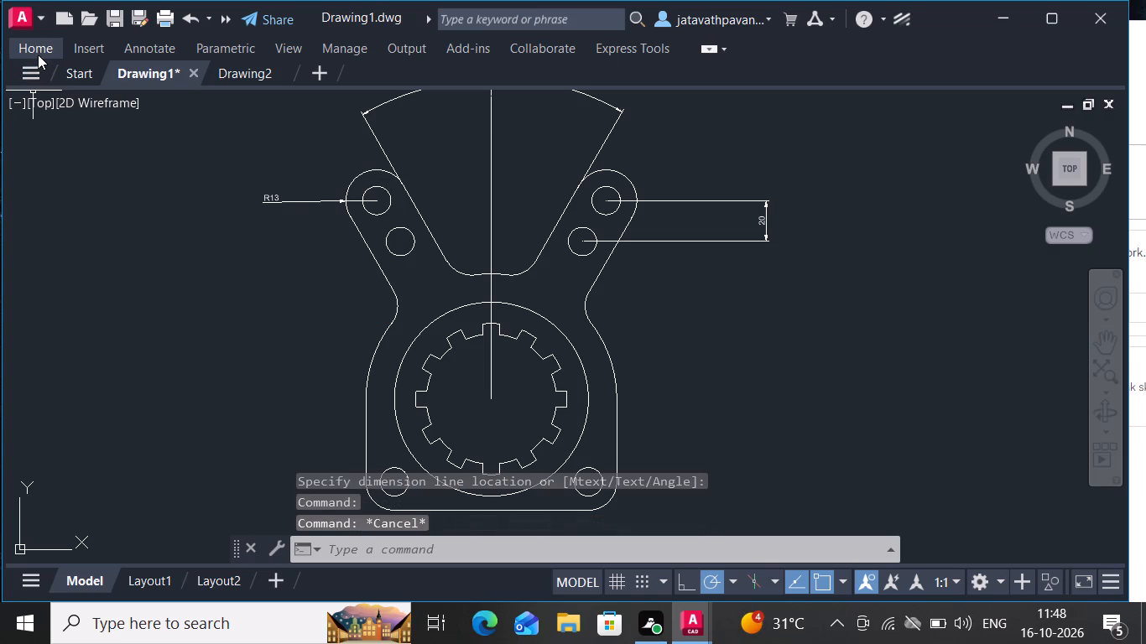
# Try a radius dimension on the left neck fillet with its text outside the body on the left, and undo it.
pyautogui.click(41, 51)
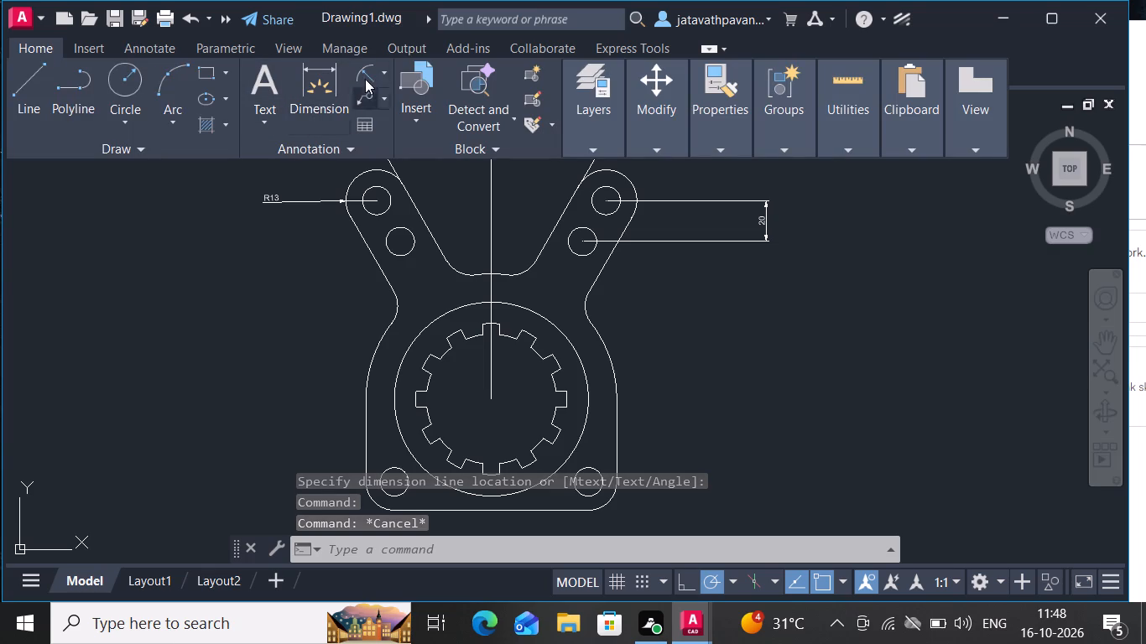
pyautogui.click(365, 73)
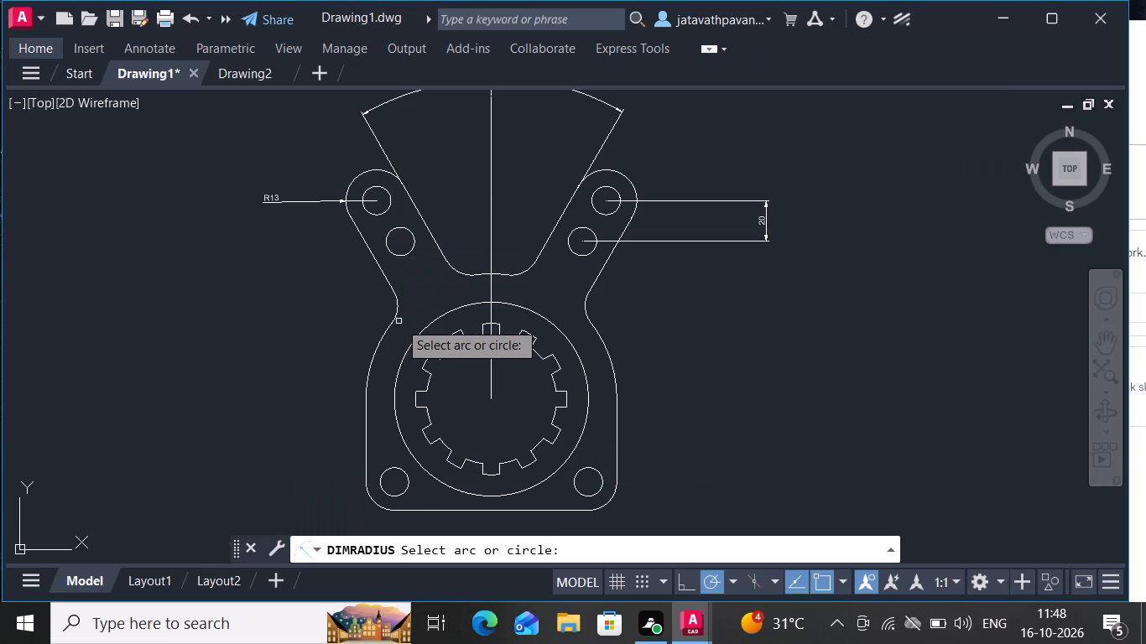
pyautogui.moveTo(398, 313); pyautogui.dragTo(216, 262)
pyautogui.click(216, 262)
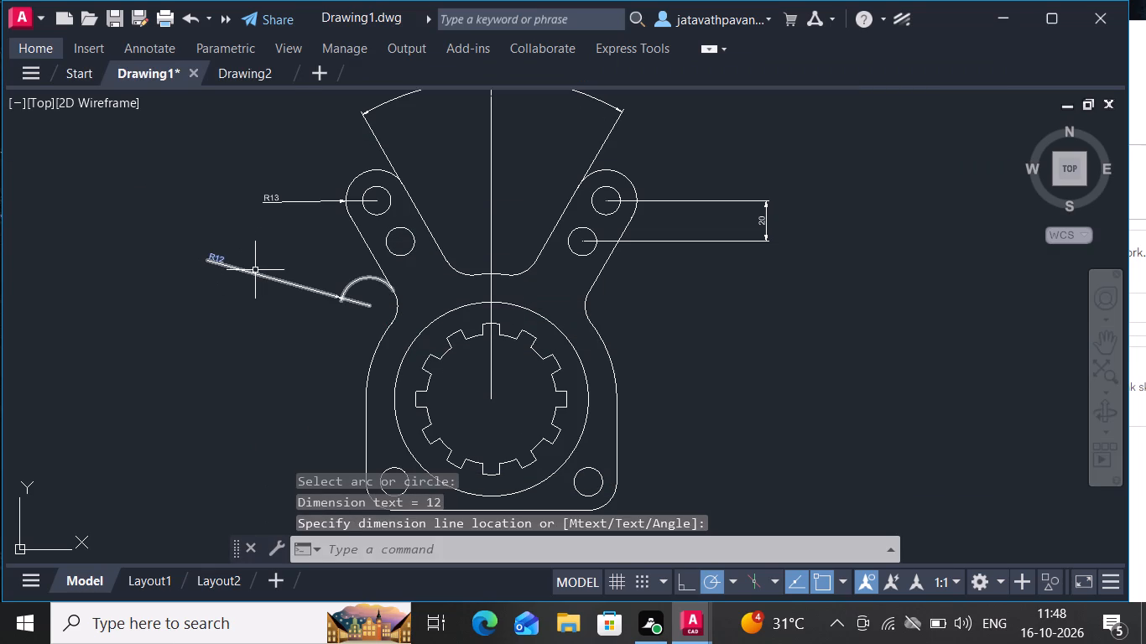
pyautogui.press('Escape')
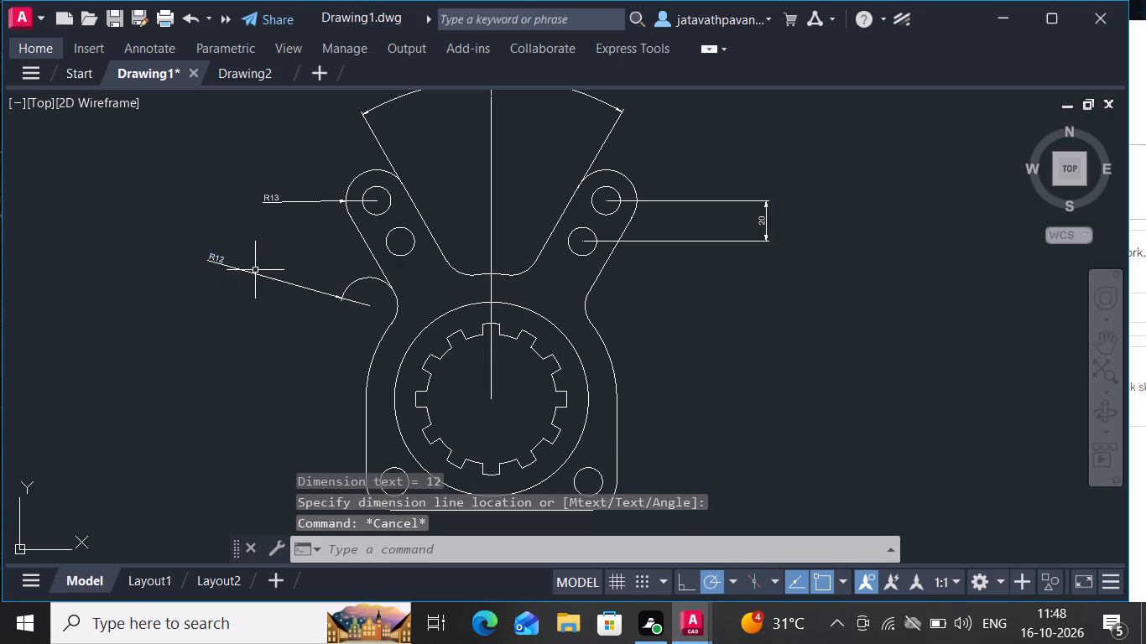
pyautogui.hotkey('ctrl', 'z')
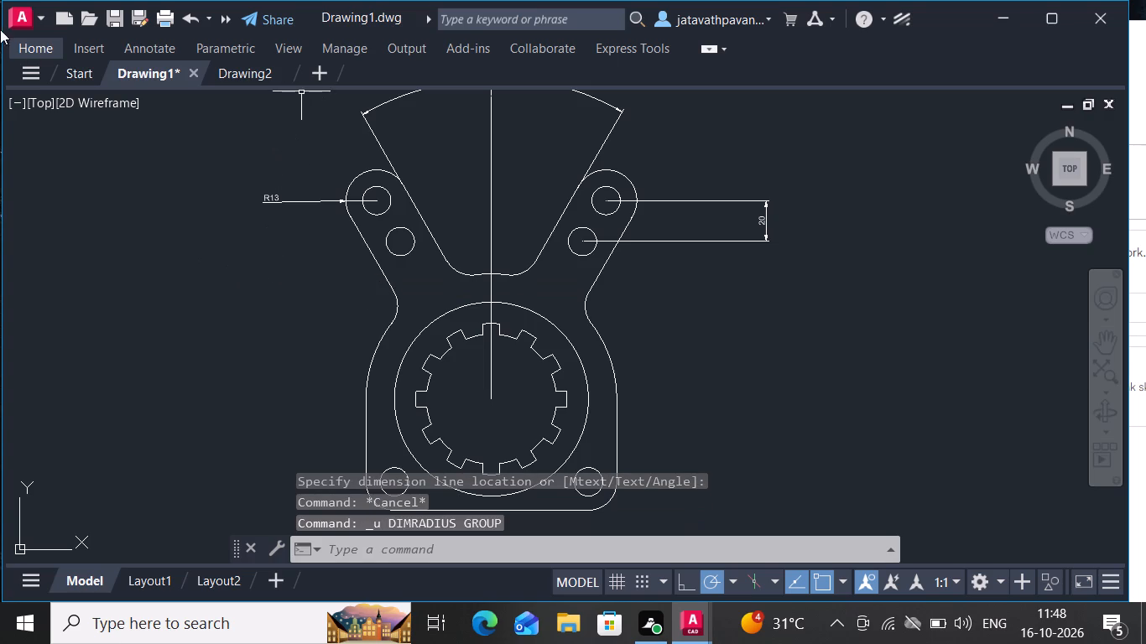
# Add a radius dimension to the left neck fillet between arm and body, placing its text inside the part.
pyautogui.click(39, 45)
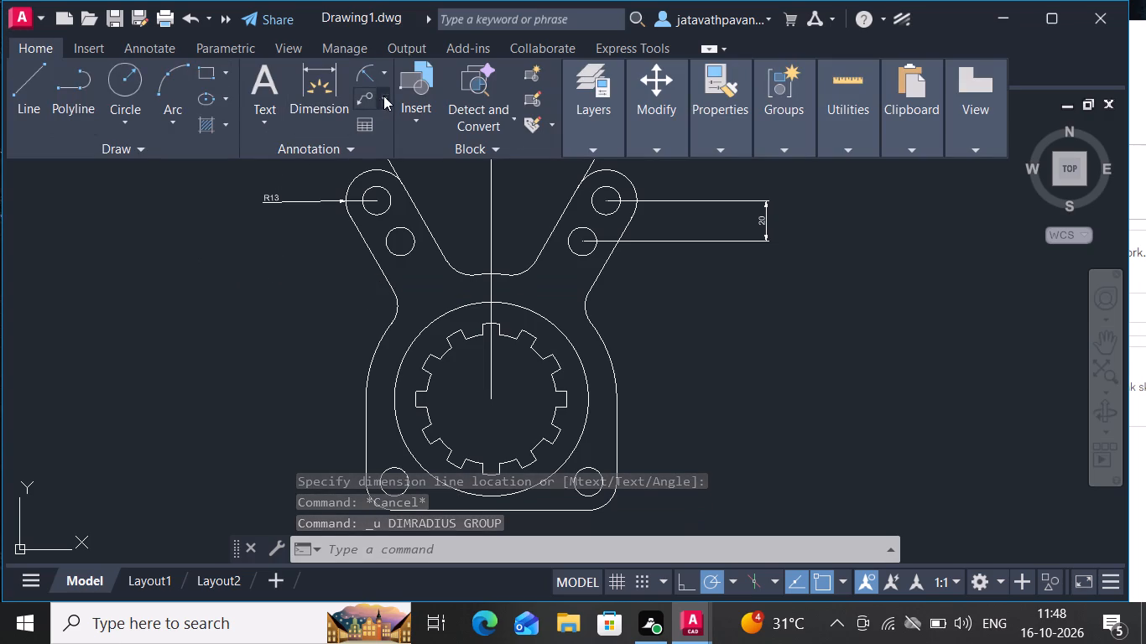
pyautogui.click(370, 78)
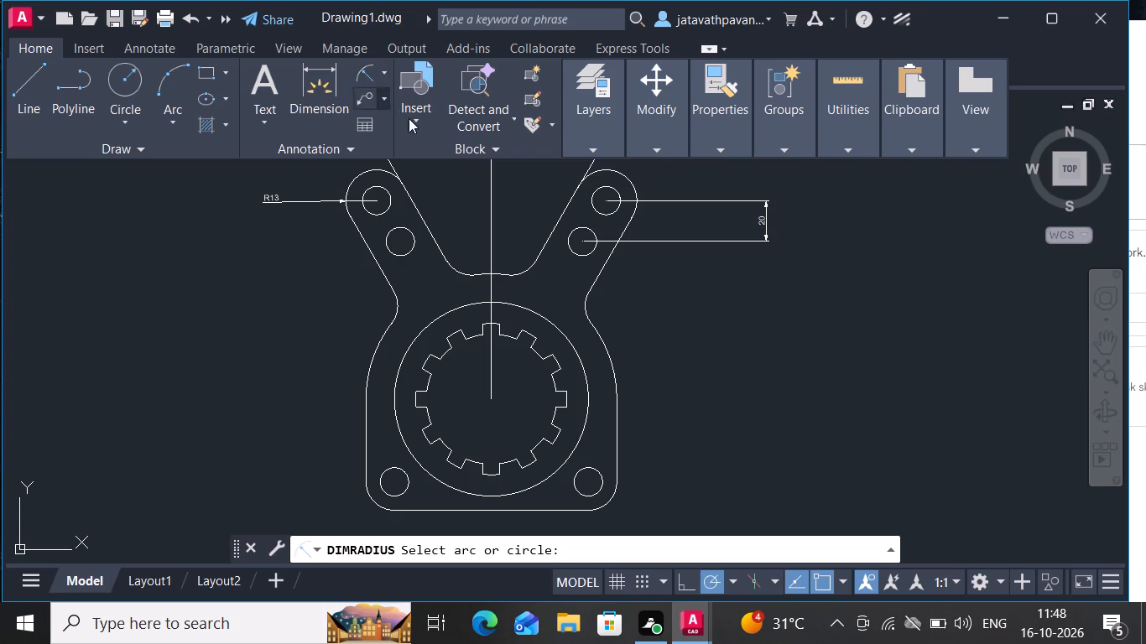
pyautogui.moveTo(394, 303); pyautogui.dragTo(433, 300)
pyautogui.click(433, 300)
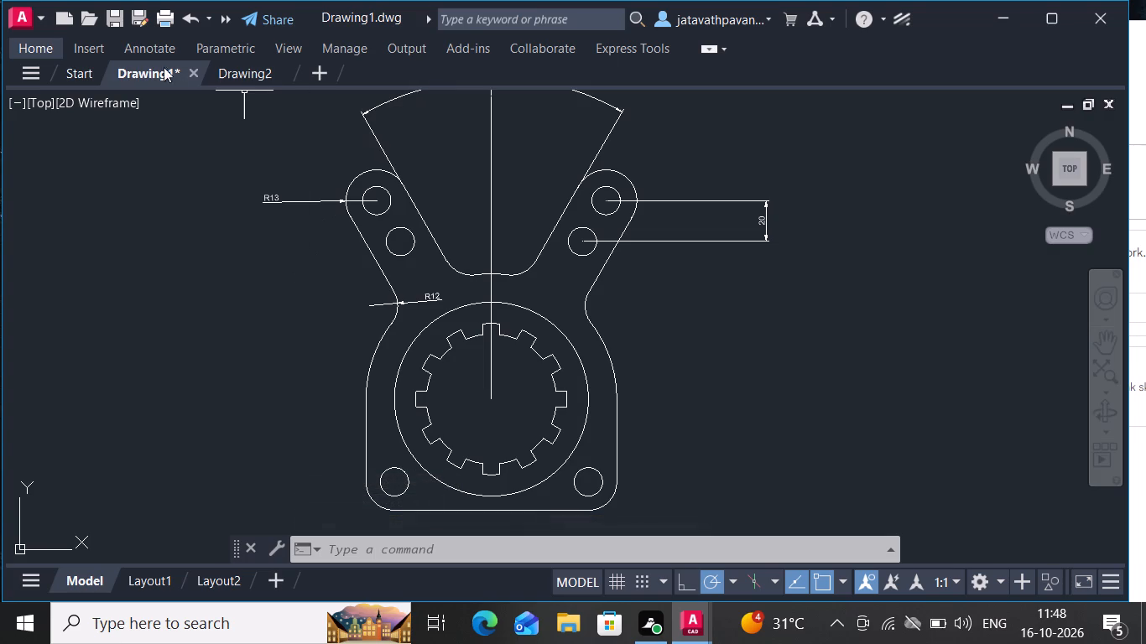
# Add a vertical linear dimension between the central bore's centre and the lower-left hole's centre, placing it outside the body on the left.
pyautogui.click(52, 46)
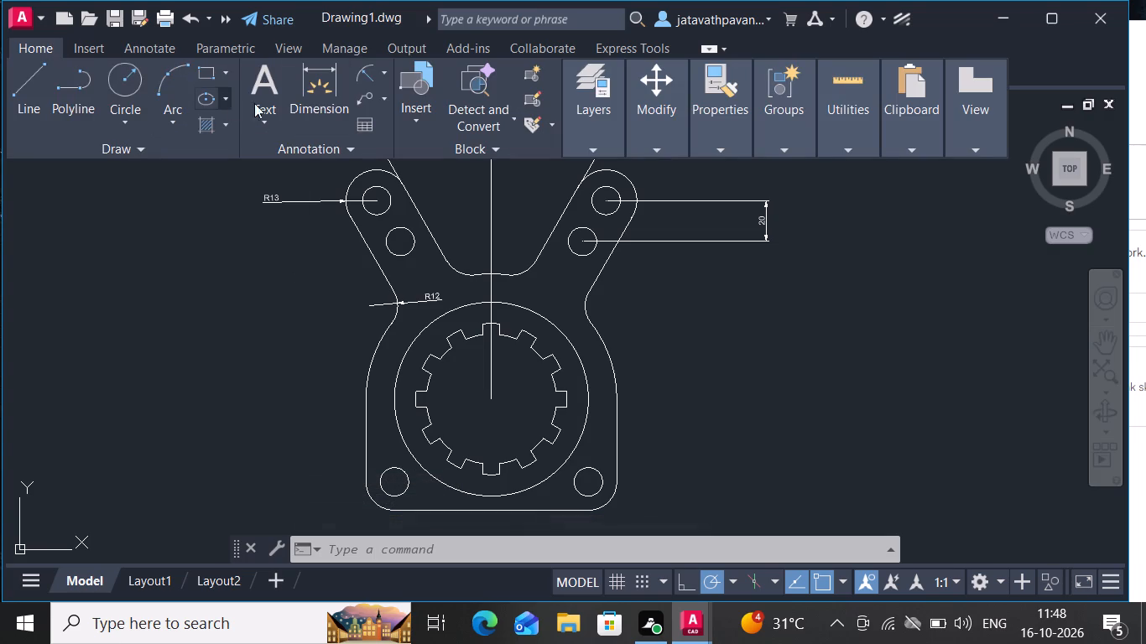
pyautogui.click(383, 74)
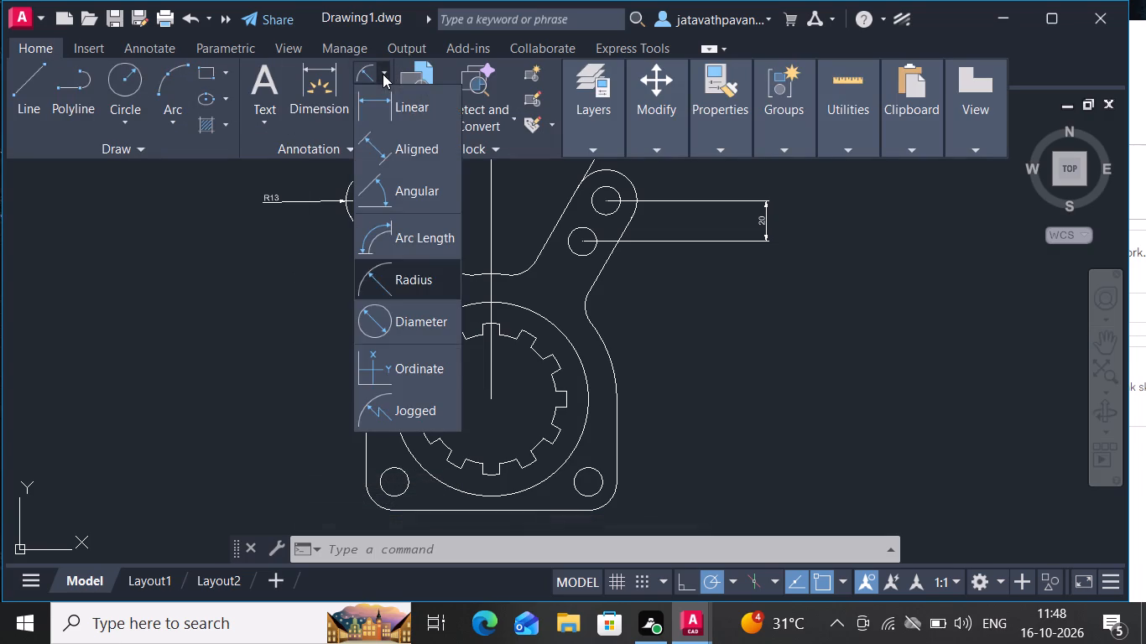
pyautogui.click(400, 109)
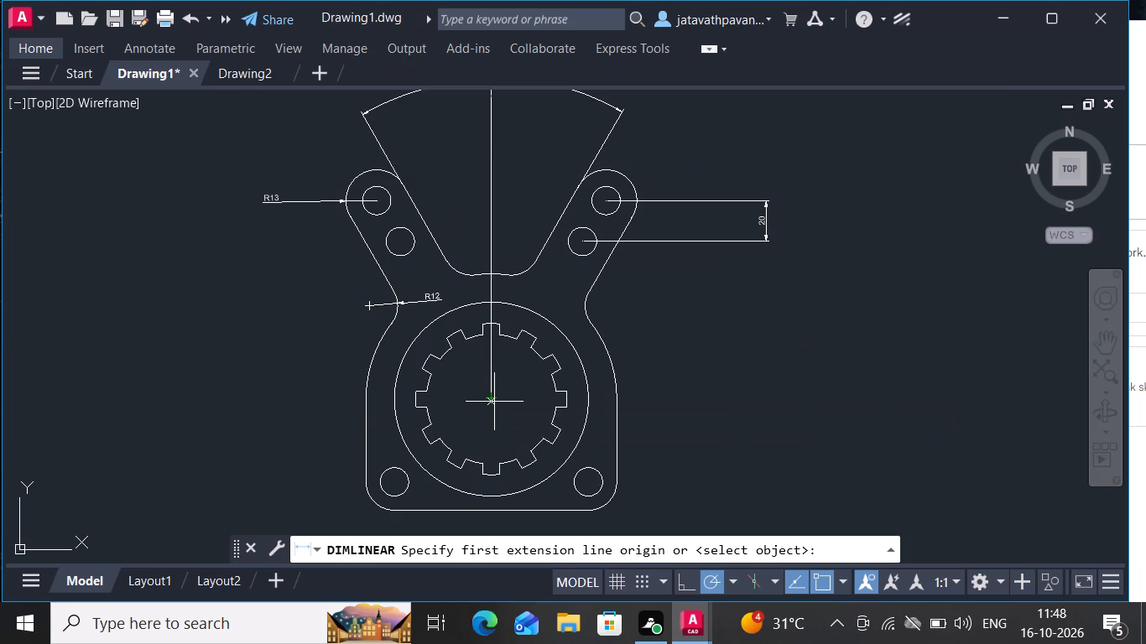
pyautogui.click(494, 402)
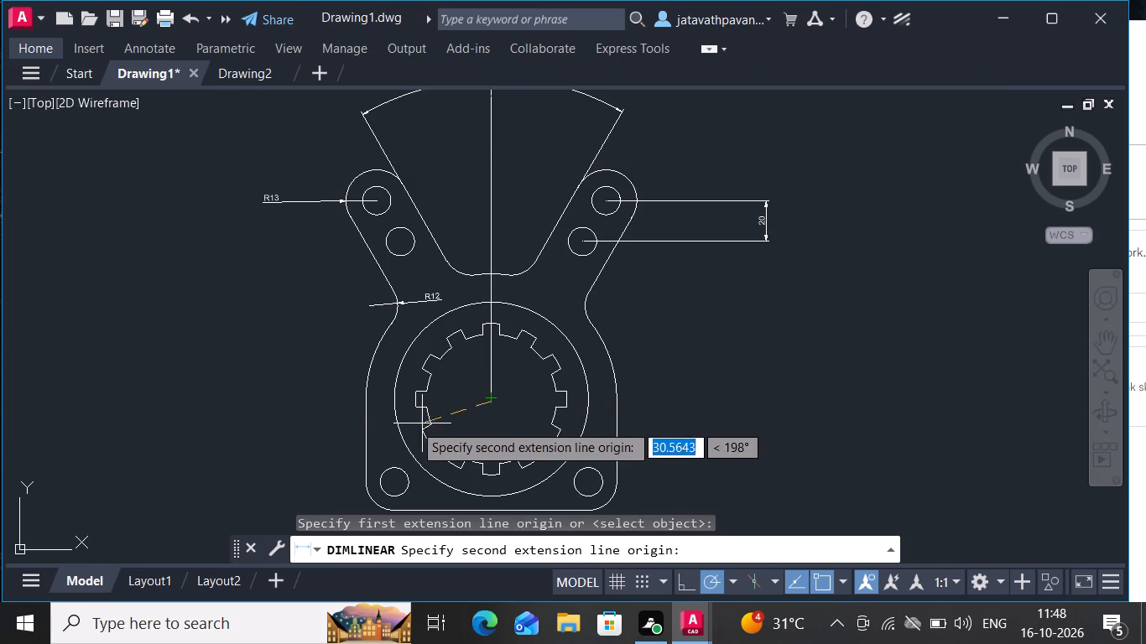
pyautogui.moveTo(389, 482); pyautogui.dragTo(185, 400)
pyautogui.moveTo(185, 400); pyautogui.dragTo(178, 439)
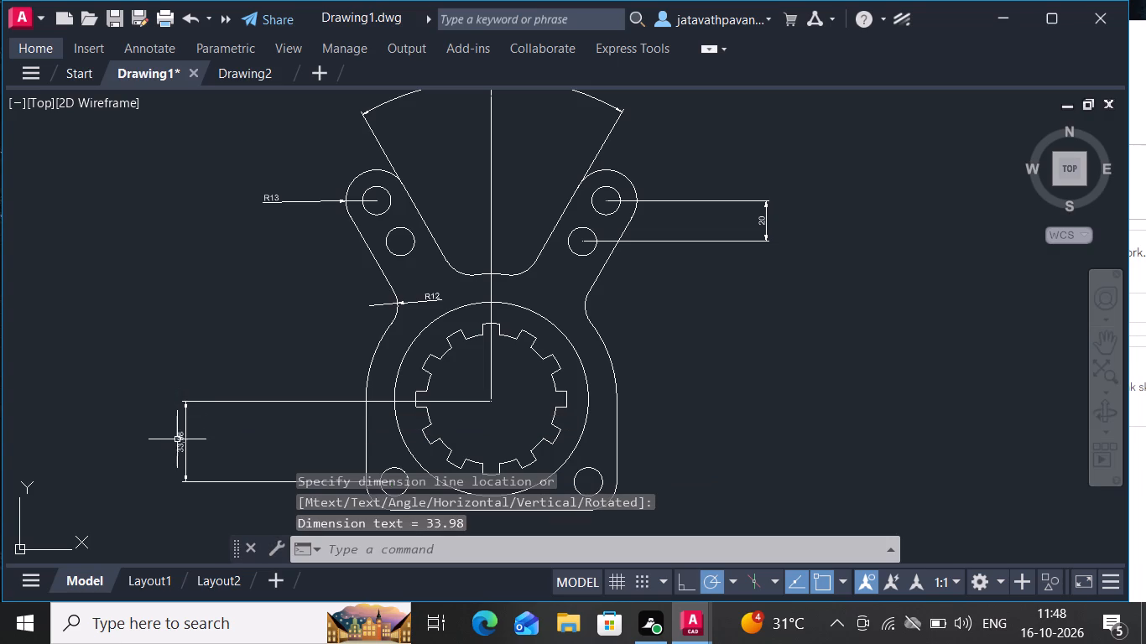
# Override the text of the vertical bore-to-lower-left-hole dimension with 35.
pyautogui.moveTo(178, 439); pyautogui.dragTo(179, 441)
pyautogui.doubleClick(179, 441)
pyautogui.click(179, 441)
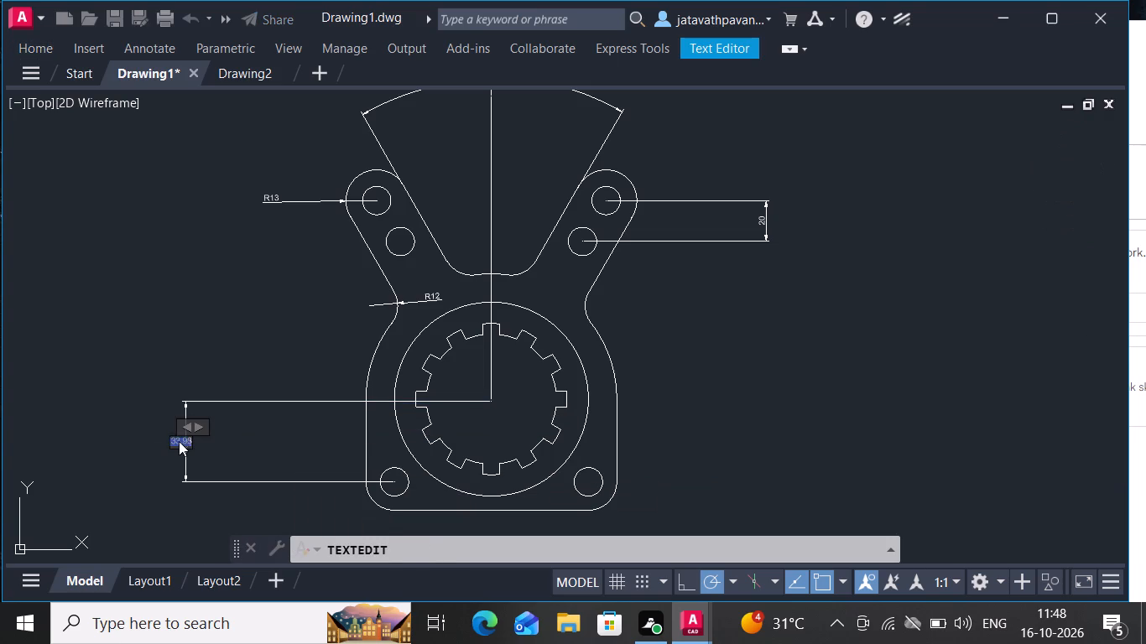
pyautogui.press('BackSpace')
pyautogui.write('35')
pyautogui.click(108, 426)
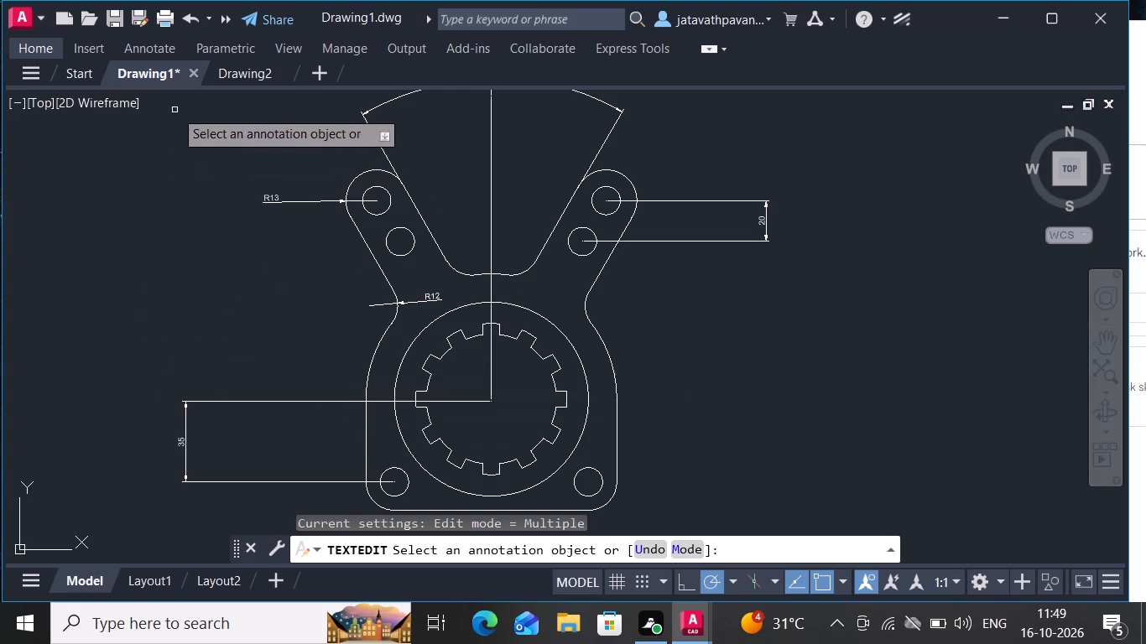
# Add a radius dimension to the lower-left hole, placing its text outside the body on the left, just below the hole's centre.
pyautogui.click(44, 51)
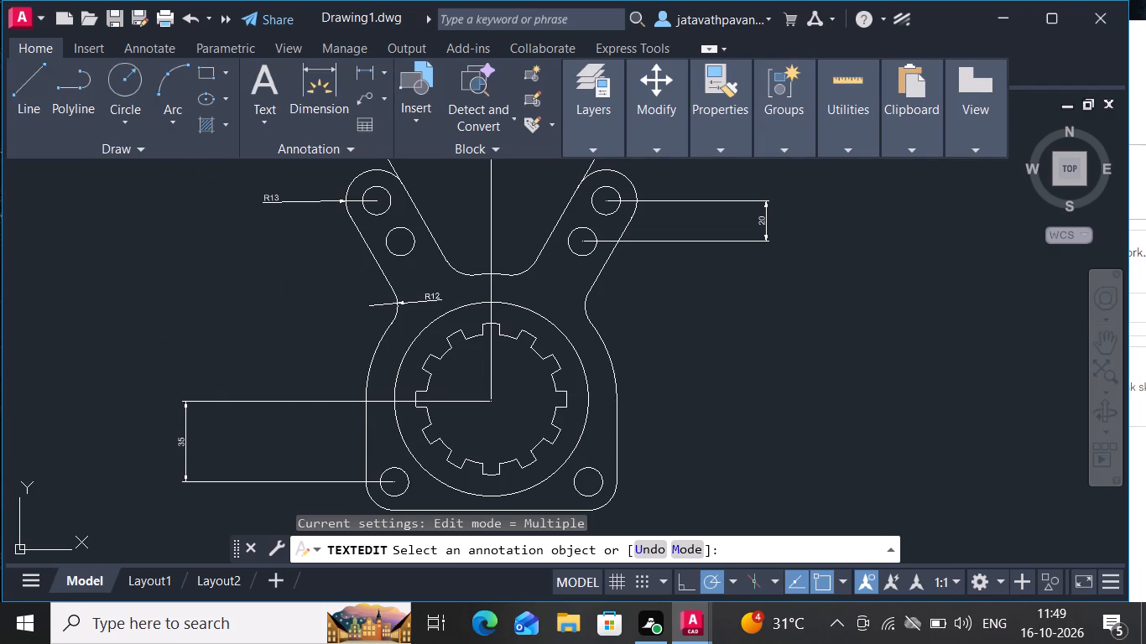
pyautogui.click(39, 46)
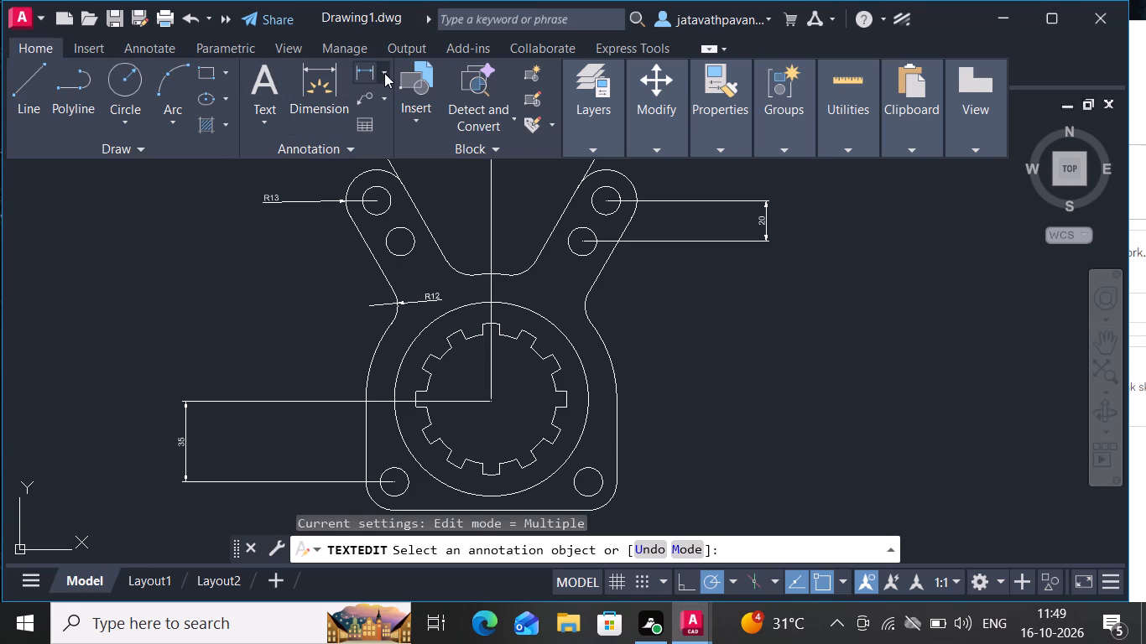
pyautogui.click(384, 73)
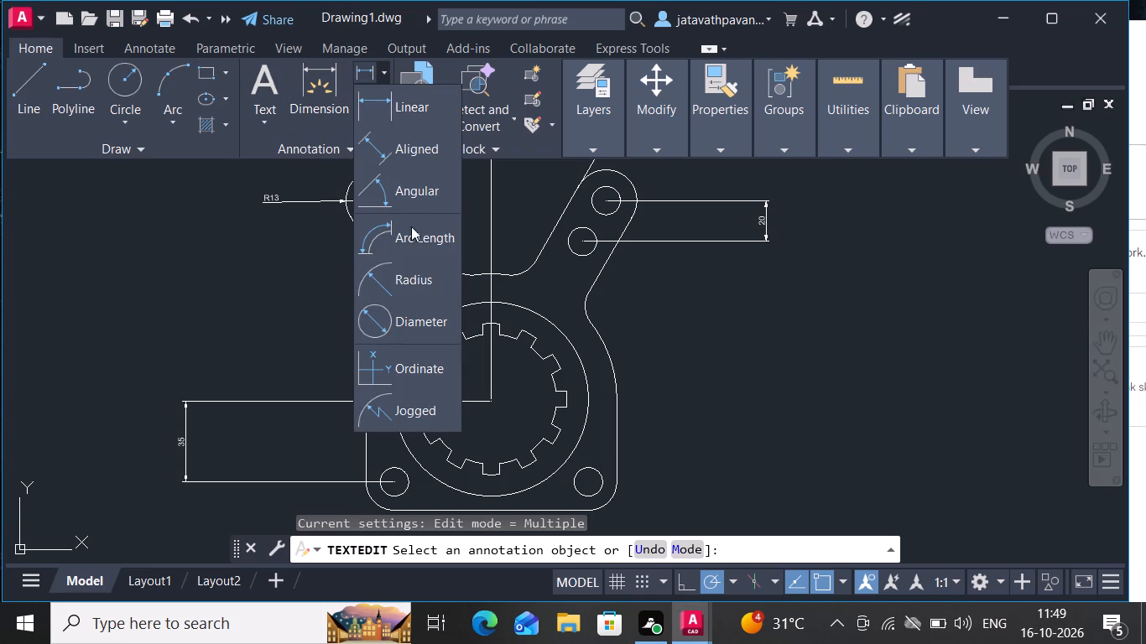
pyautogui.click(416, 262)
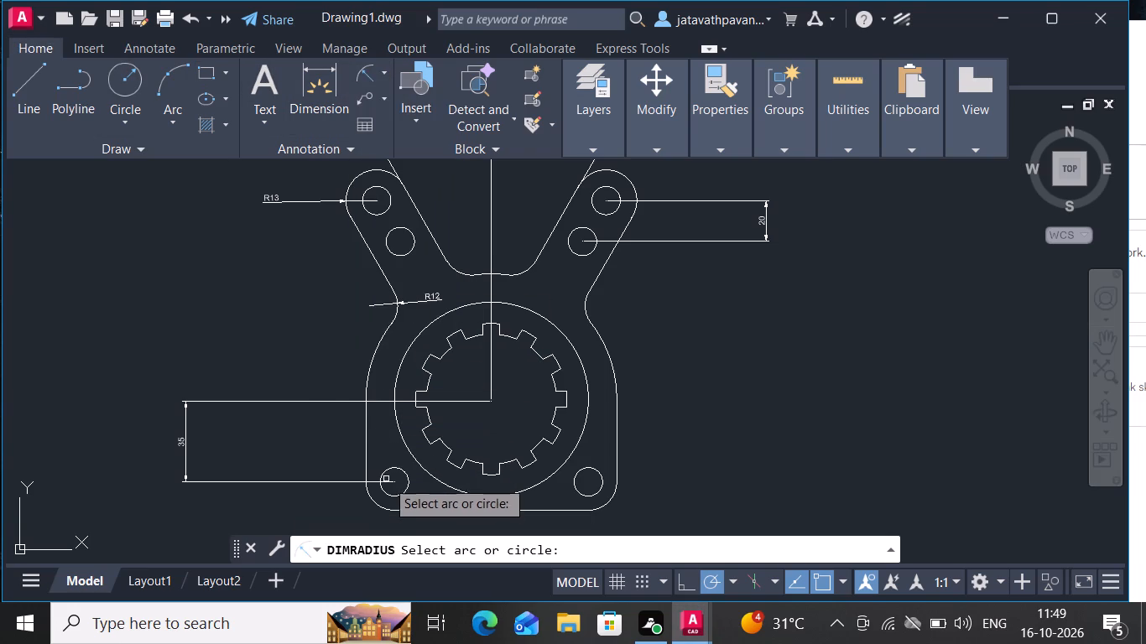
pyautogui.moveTo(386, 474); pyautogui.dragTo(352, 507)
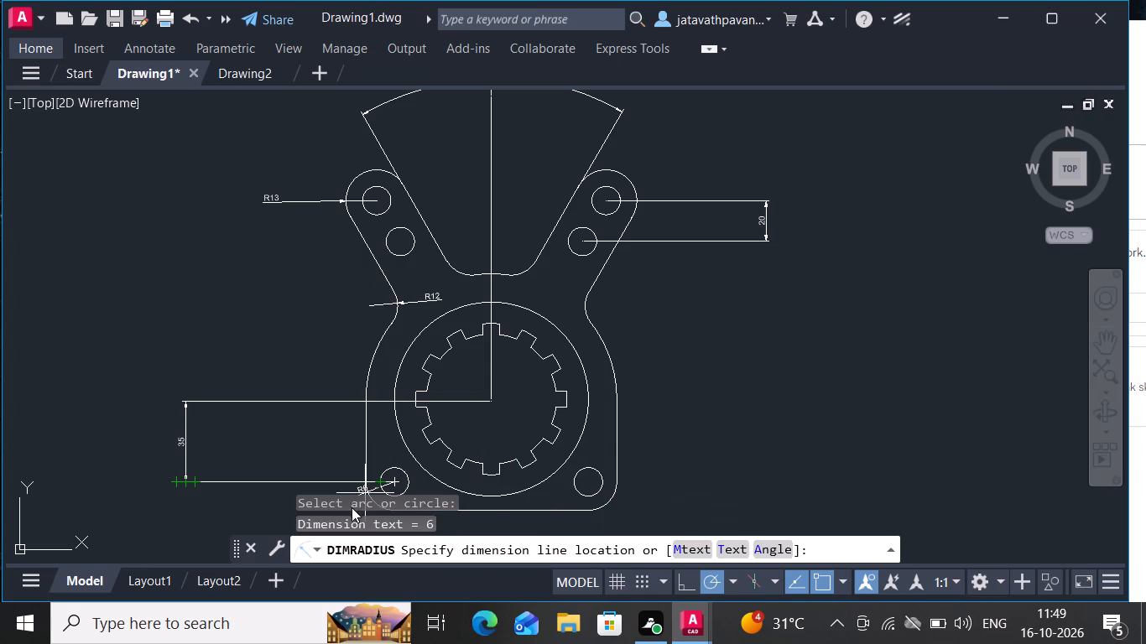
pyautogui.moveTo(352, 507); pyautogui.dragTo(303, 510)
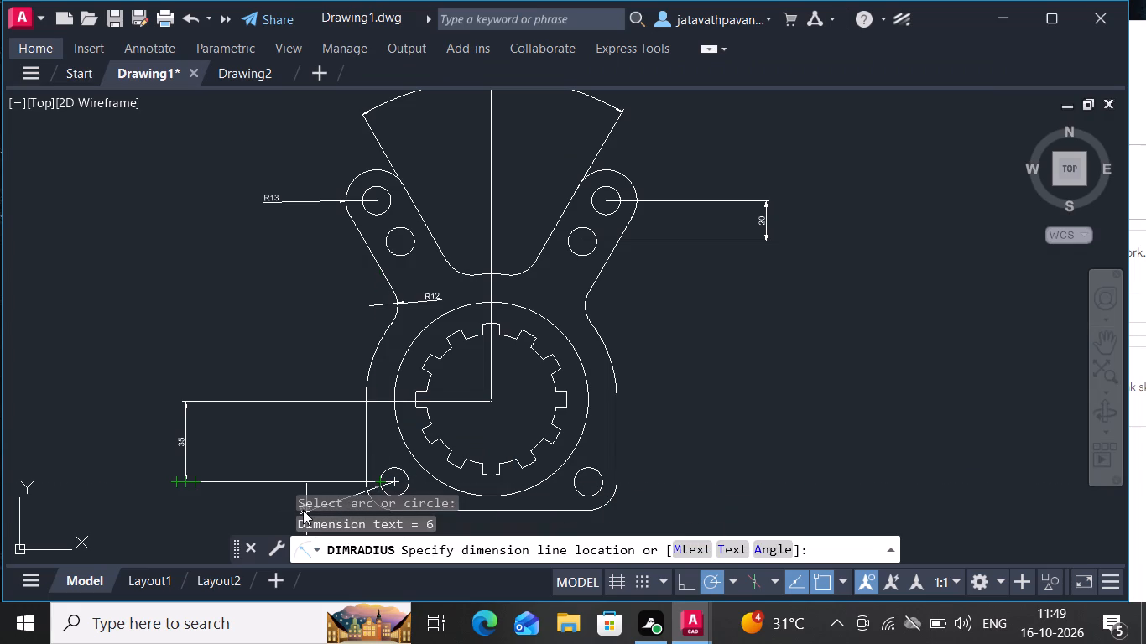
pyautogui.click(303, 510)
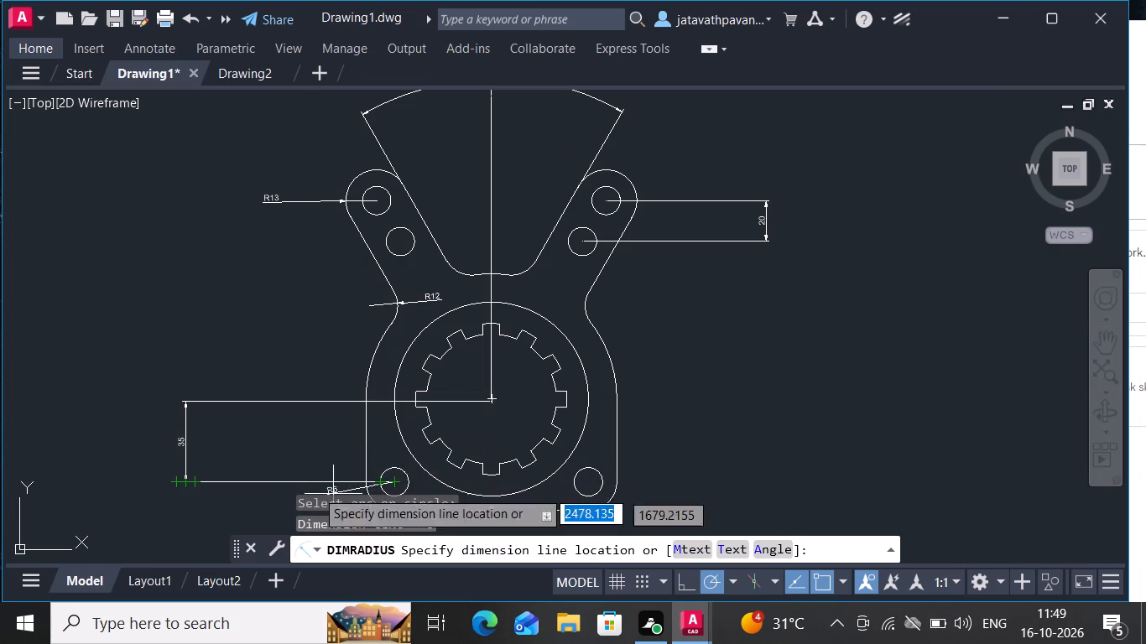
pyautogui.click(291, 495)
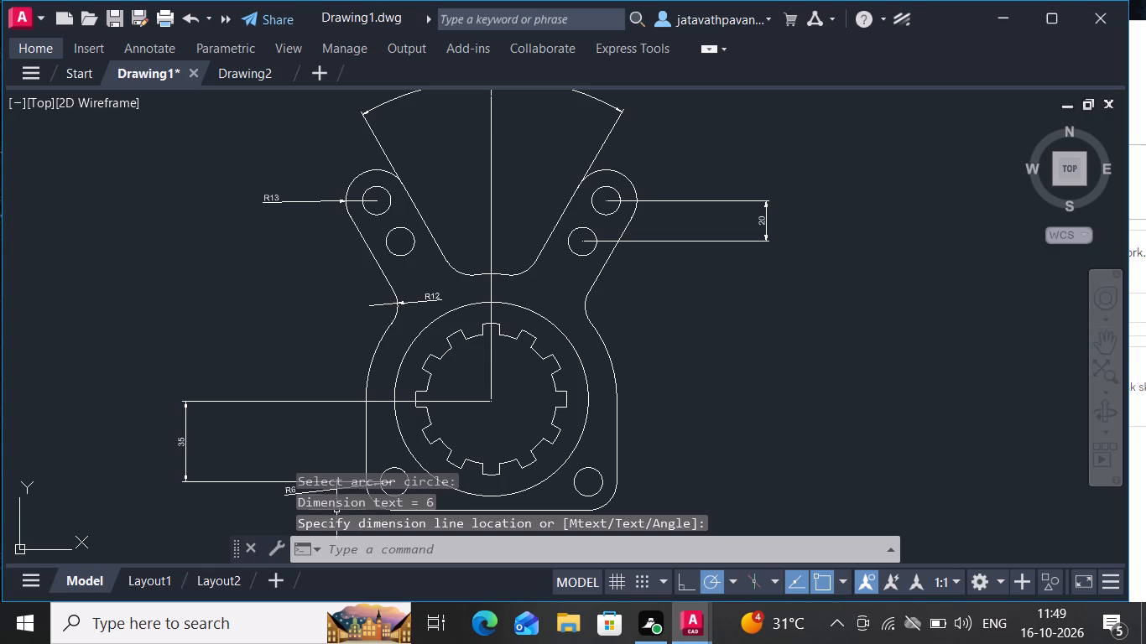
# Override the text of the lower-left hole's radius dimension with R12.
pyautogui.doubleClick(289, 488)
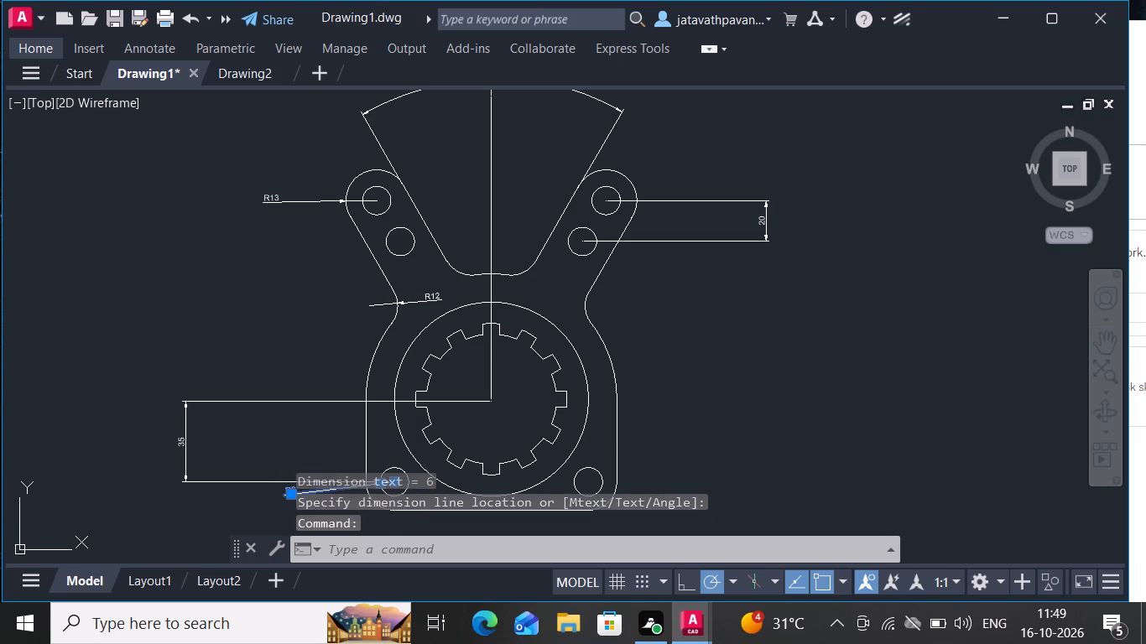
pyautogui.click(289, 488)
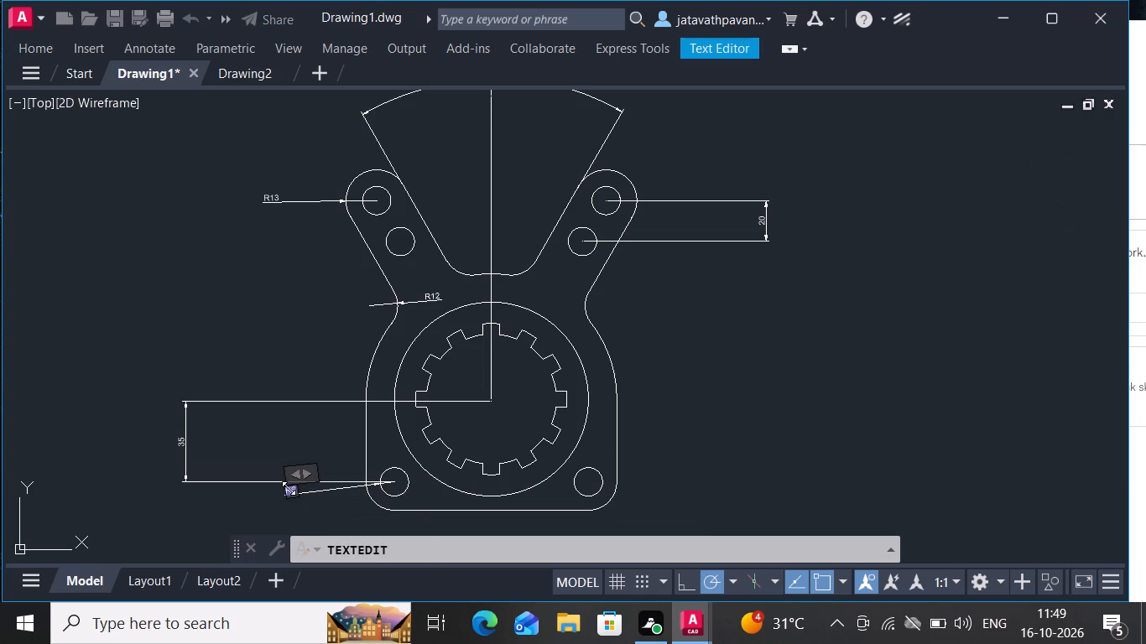
pyautogui.press('BackSpace')
pyautogui.press('BackSpace')
pyautogui.press('BackSpace')
pyautogui.press('Right')
pyautogui.press('Right')
pyautogui.press('Right')
pyautogui.press('BackSpace')
pyautogui.hotkey('shift', 'r')
pyautogui.write('12')
pyautogui.press('Return')
pyautogui.click(124, 428)
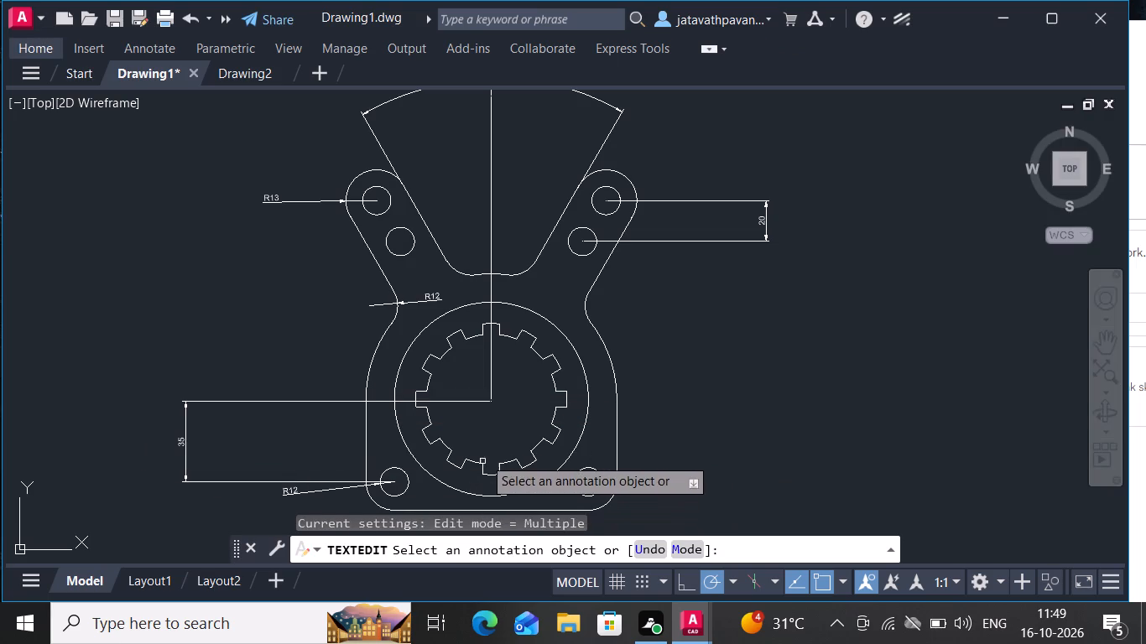
# Add a horizontal linear dimension between the centres of the two lower holes, placing it below the housing's bottom edge.
pyautogui.scroll(-1, 678, 366)
pyautogui.scroll(1, 678, 366)
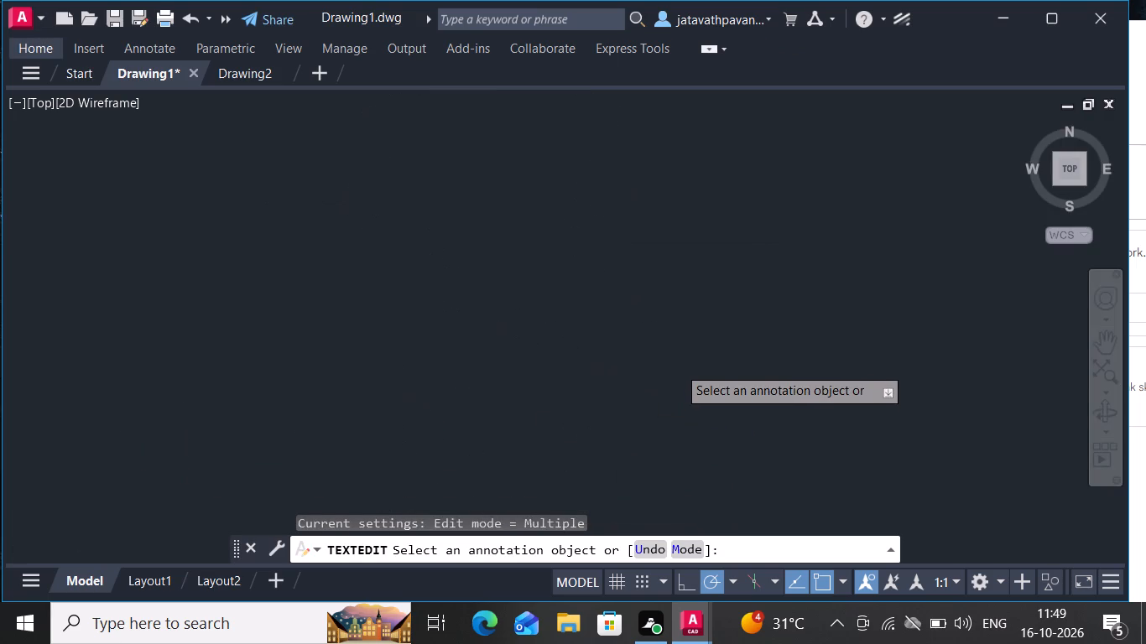
pyautogui.scroll(1, 678, 366)
pyautogui.scroll(-1, 678, 366)
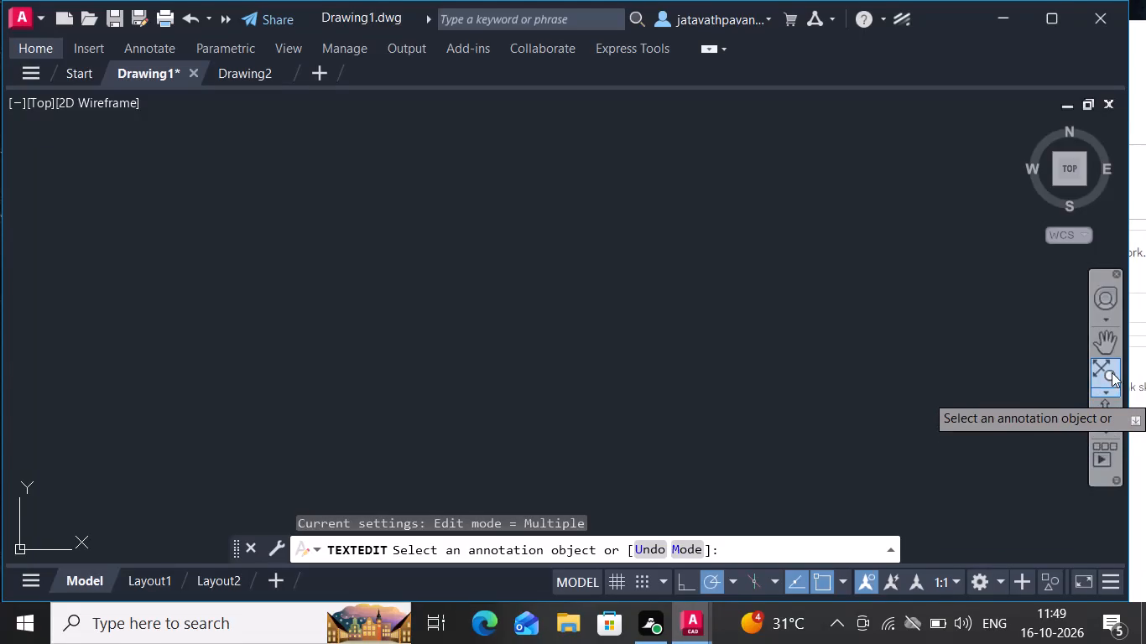
pyautogui.doubleClick(1112, 372)
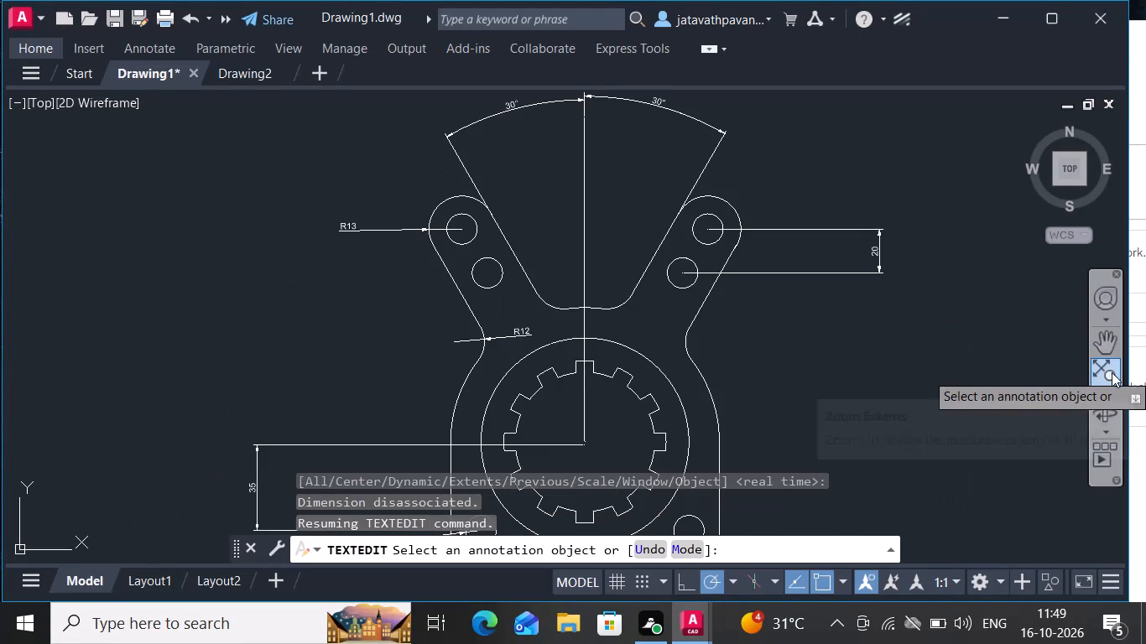
pyautogui.click(1112, 340)
pyautogui.moveTo(1112, 340); pyautogui.dragTo(956, 340)
pyautogui.moveTo(956, 340); pyautogui.dragTo(969, 251)
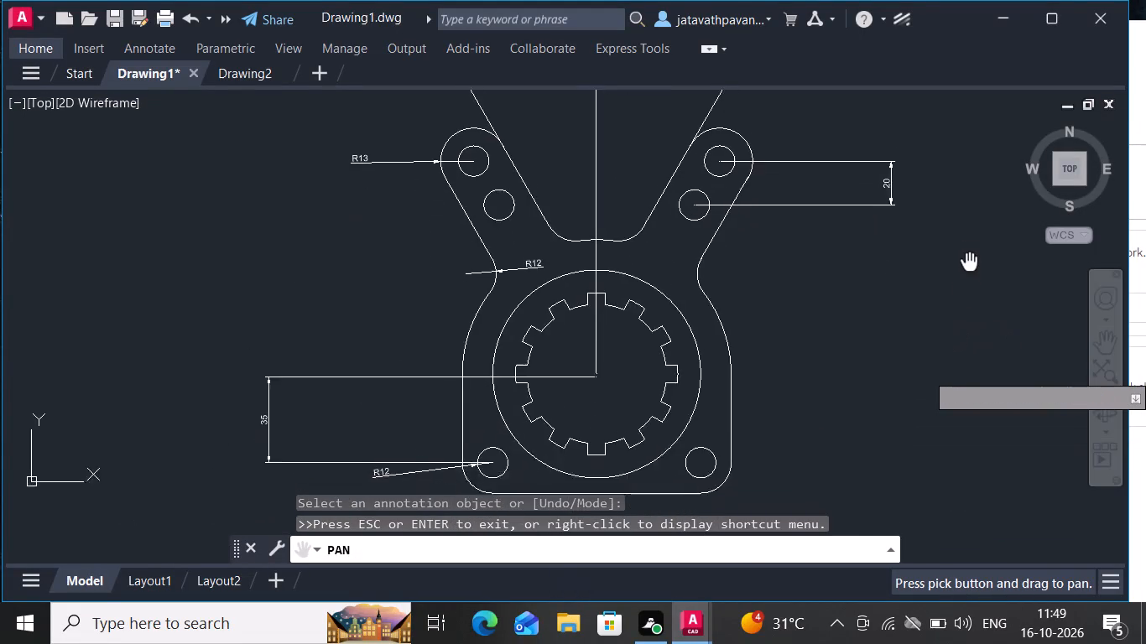
pyautogui.moveTo(969, 251); pyautogui.dragTo(959, 221)
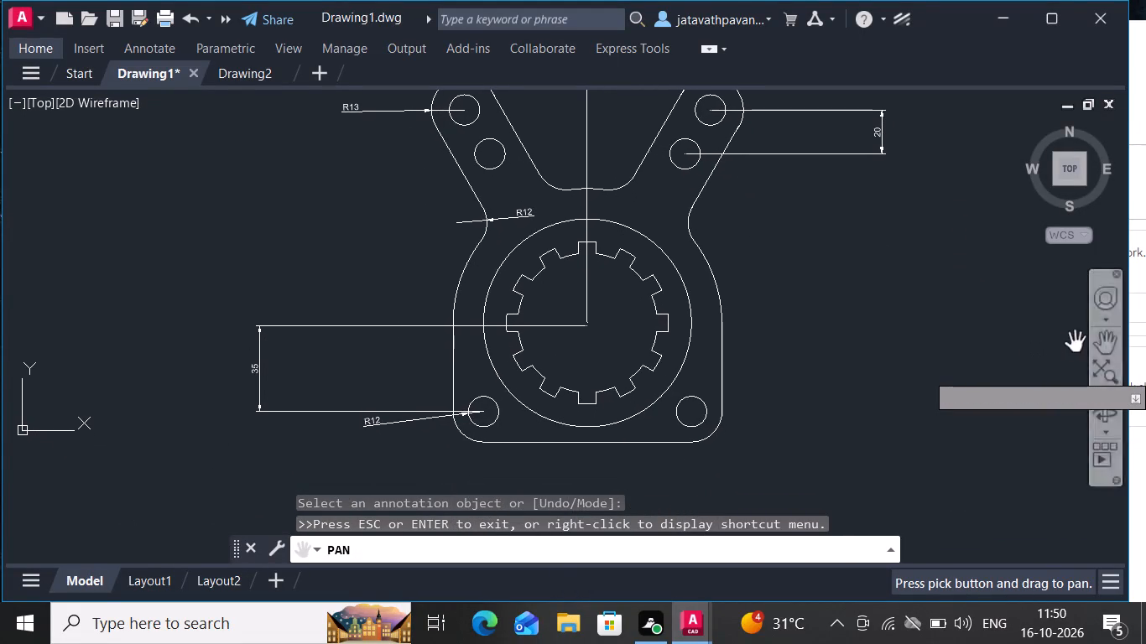
pyautogui.press('Escape')
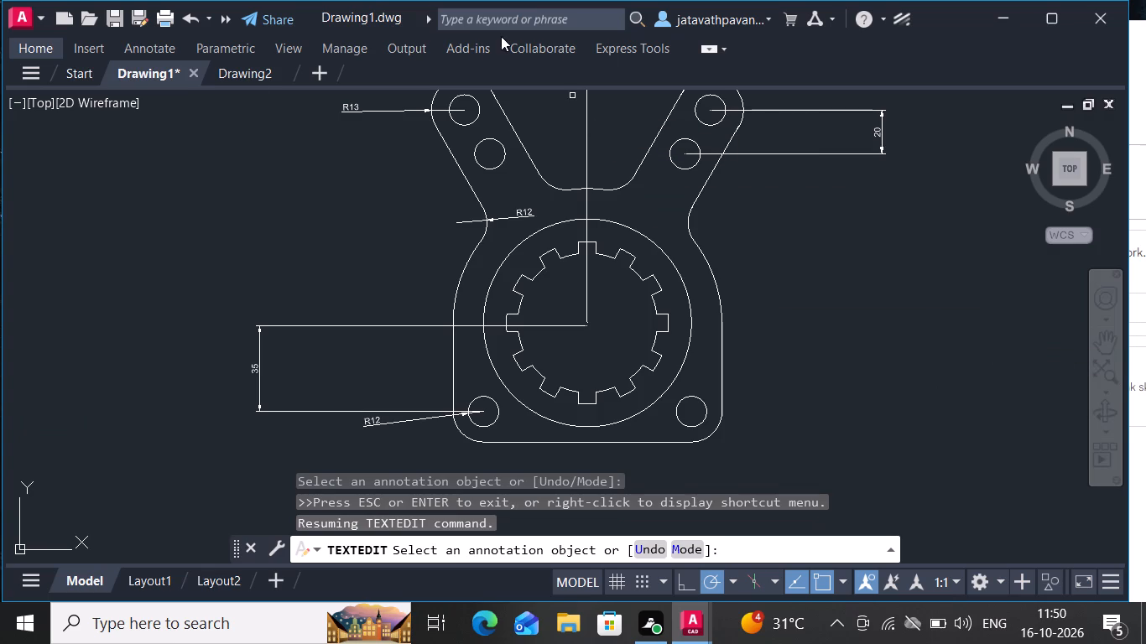
pyautogui.click(44, 46)
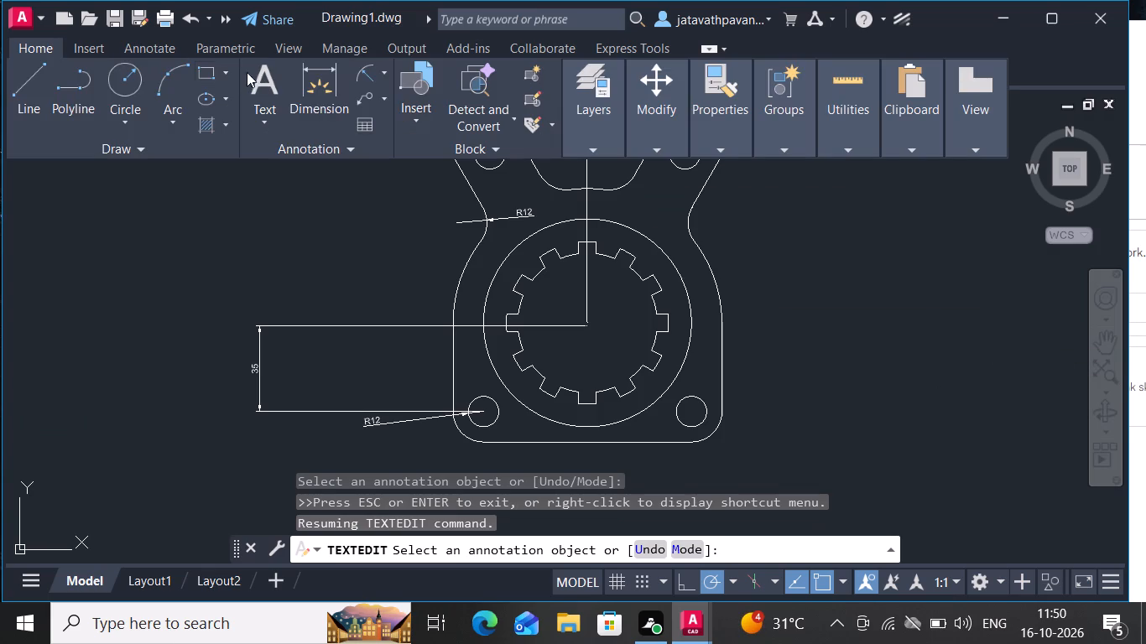
pyautogui.click(381, 77)
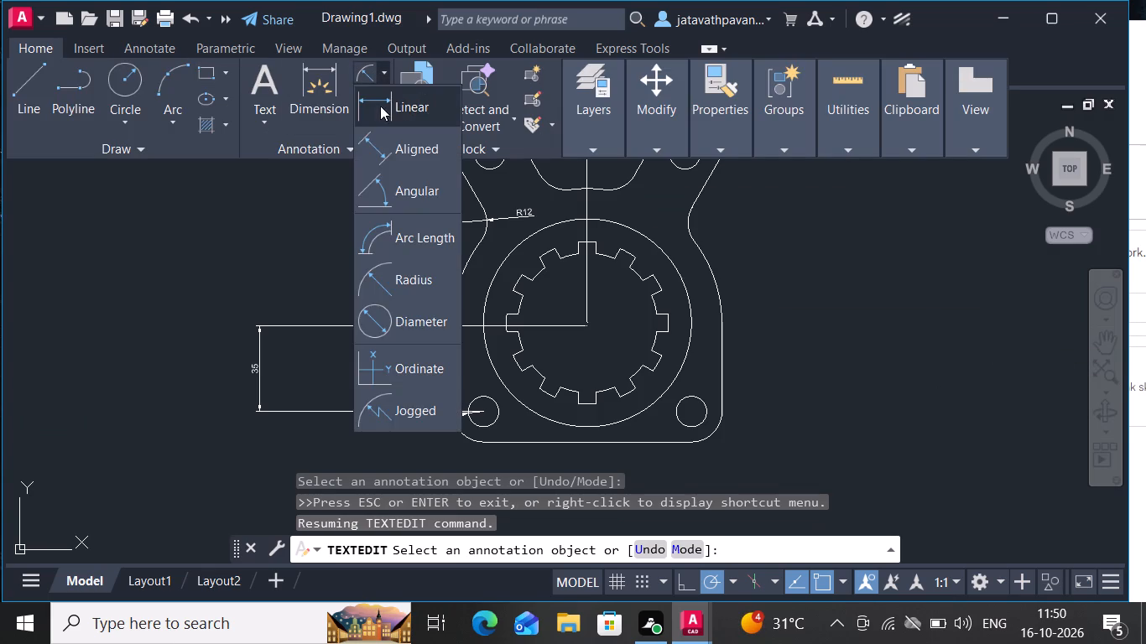
pyautogui.click(390, 100)
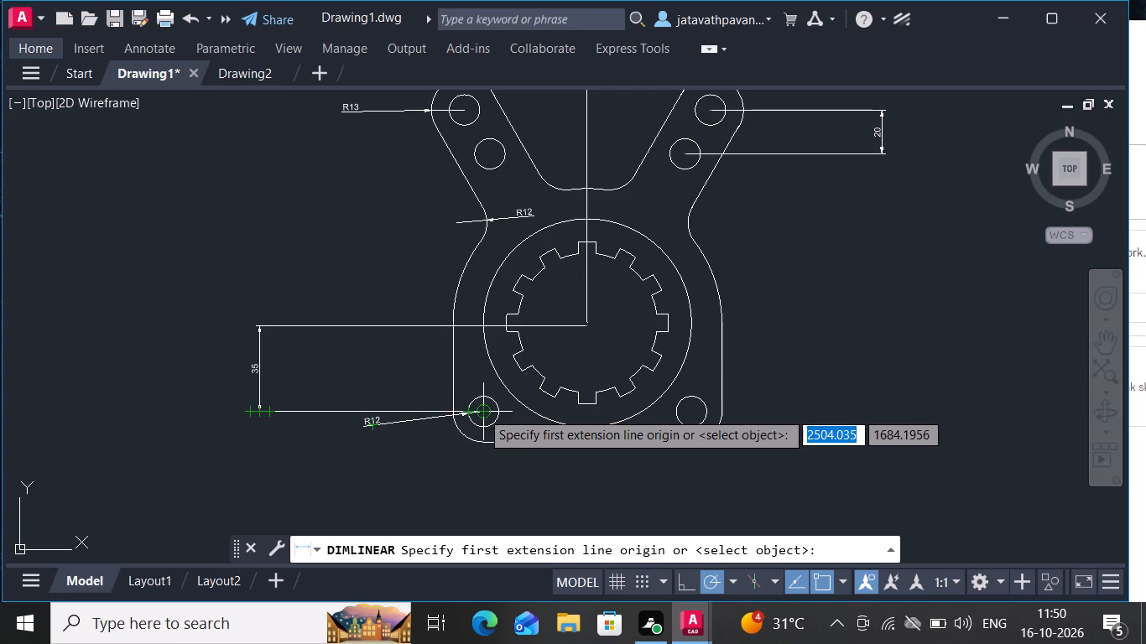
pyautogui.click(481, 411)
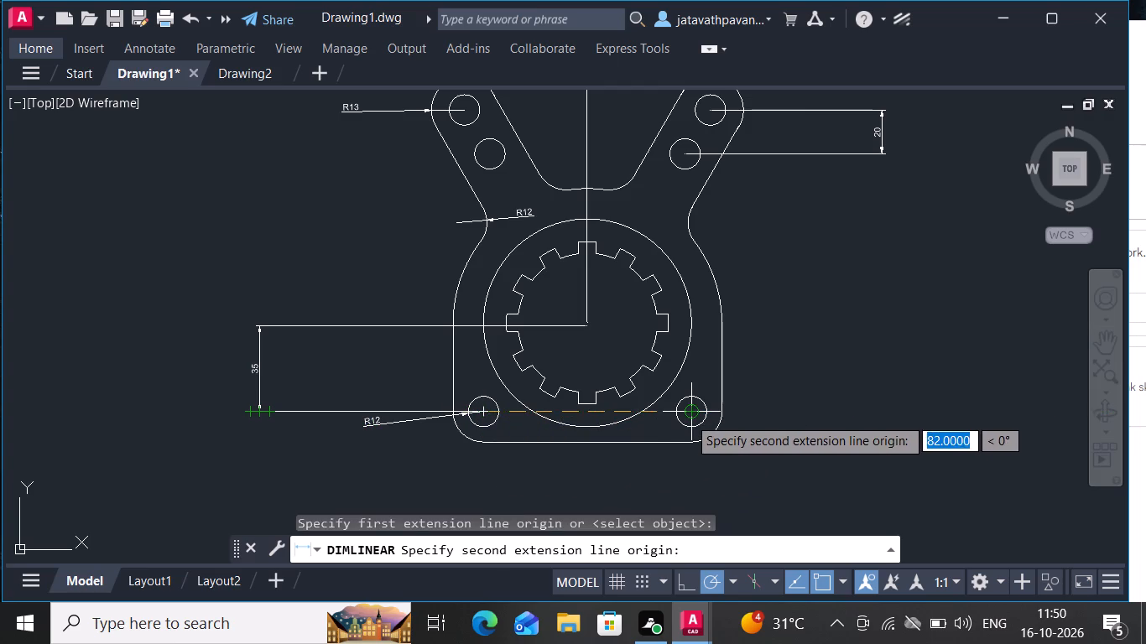
pyautogui.moveTo(688, 417); pyautogui.dragTo(685, 491)
pyautogui.click(685, 491)
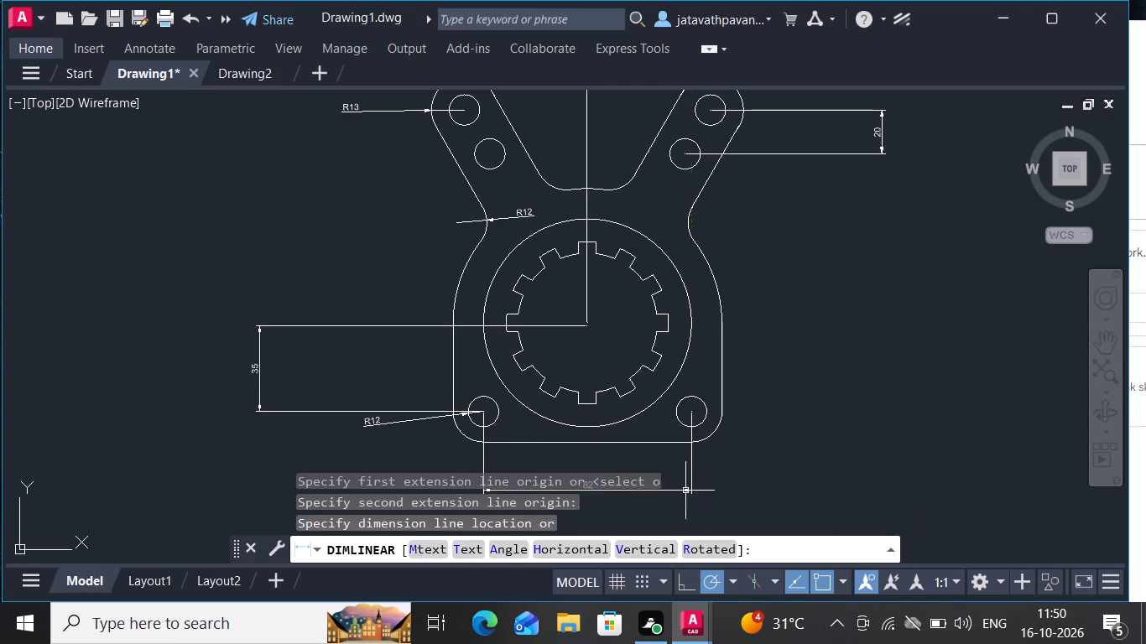
pyautogui.press('Escape')
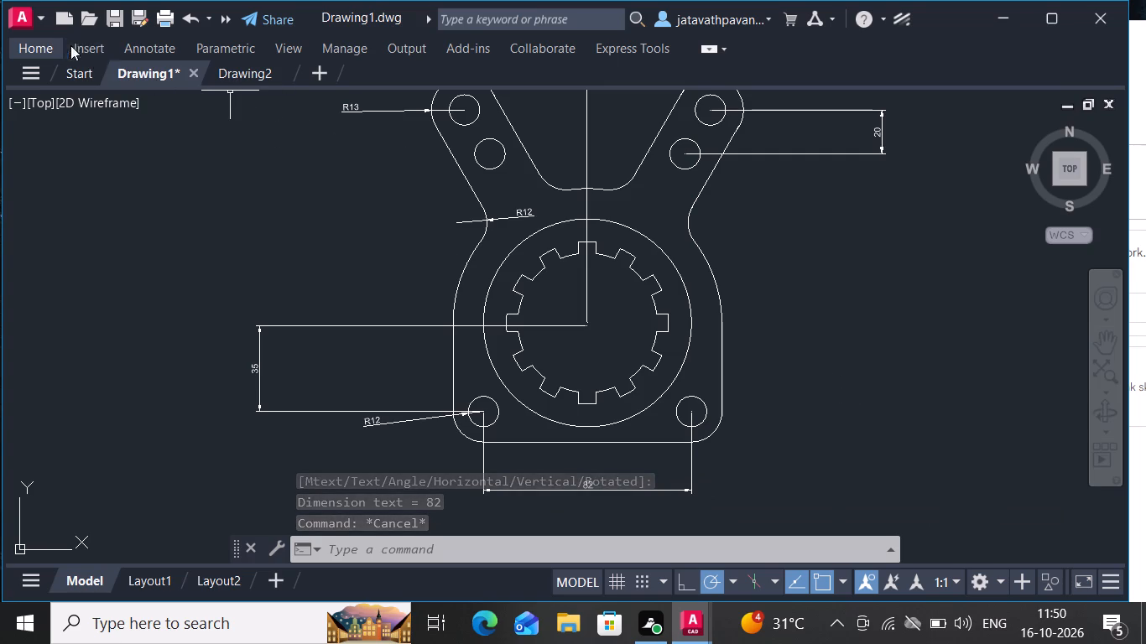
# Add a diameter dimension to the lower-right hole, placing its text outside the body on the right, slightly above the hole's centre.
pyautogui.click(48, 47)
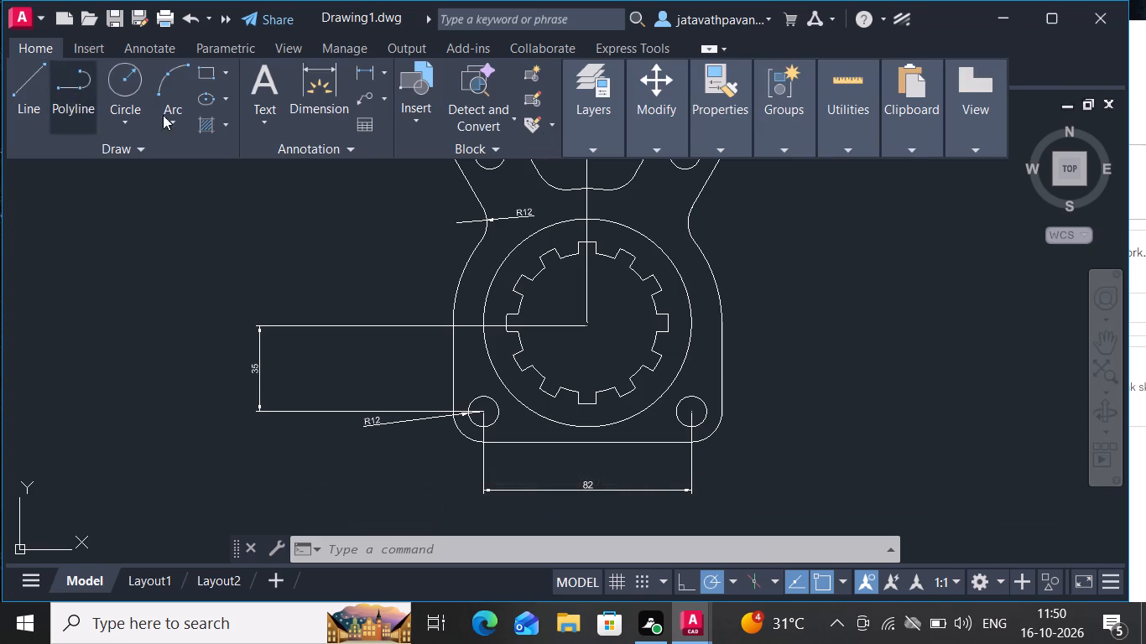
pyautogui.click(380, 70)
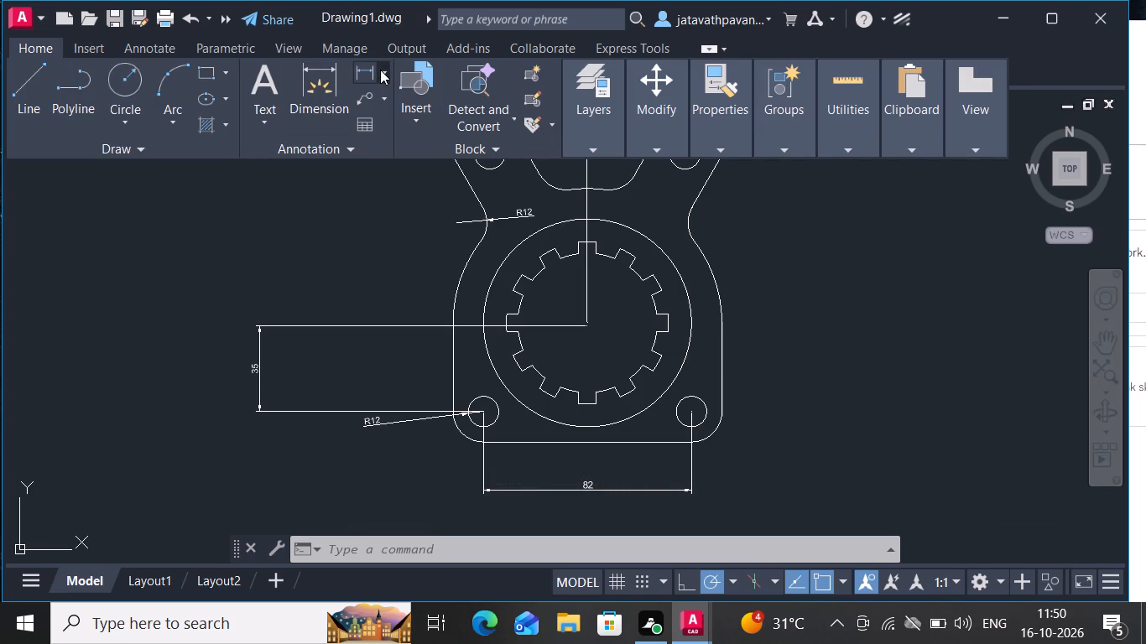
pyautogui.click(393, 322)
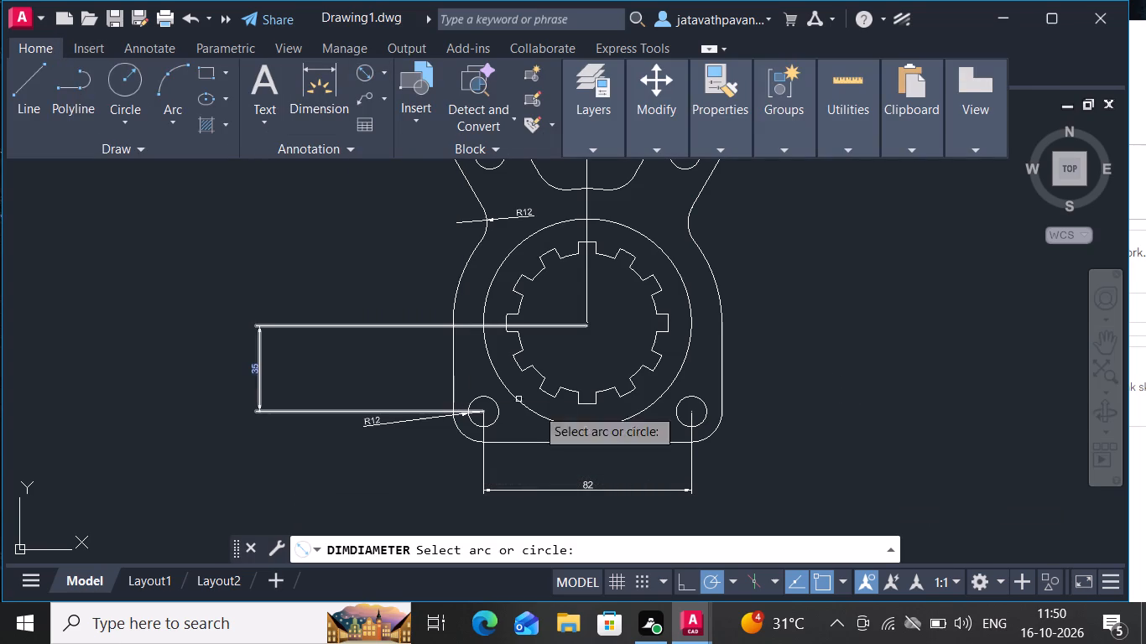
pyautogui.moveTo(705, 410); pyautogui.dragTo(717, 410)
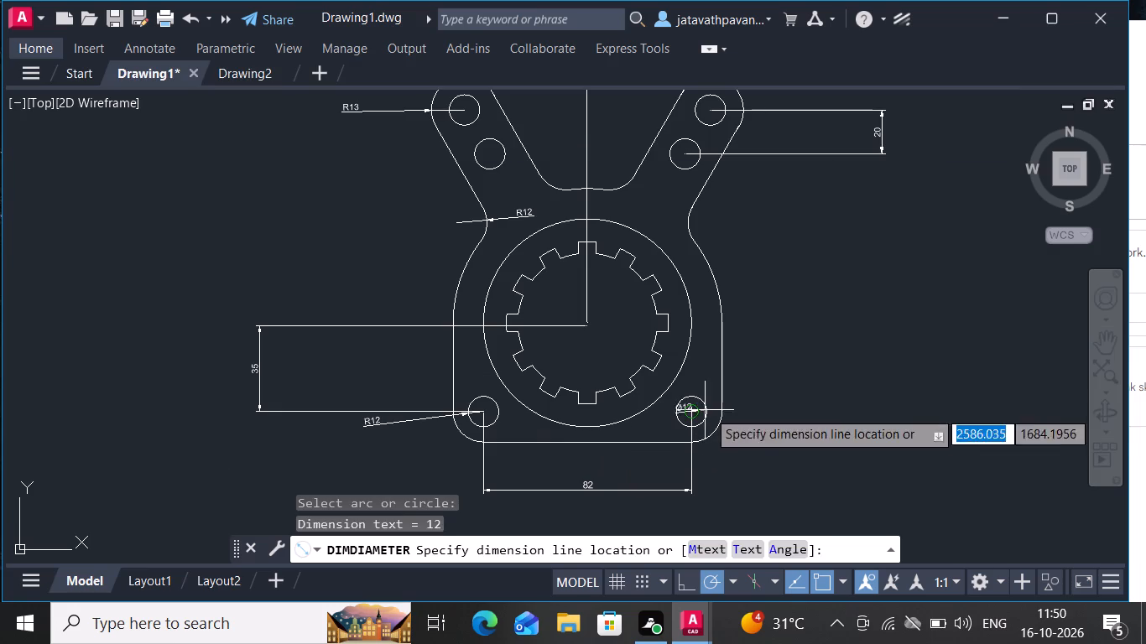
pyautogui.moveTo(717, 410); pyautogui.dragTo(776, 405)
pyautogui.click(776, 405)
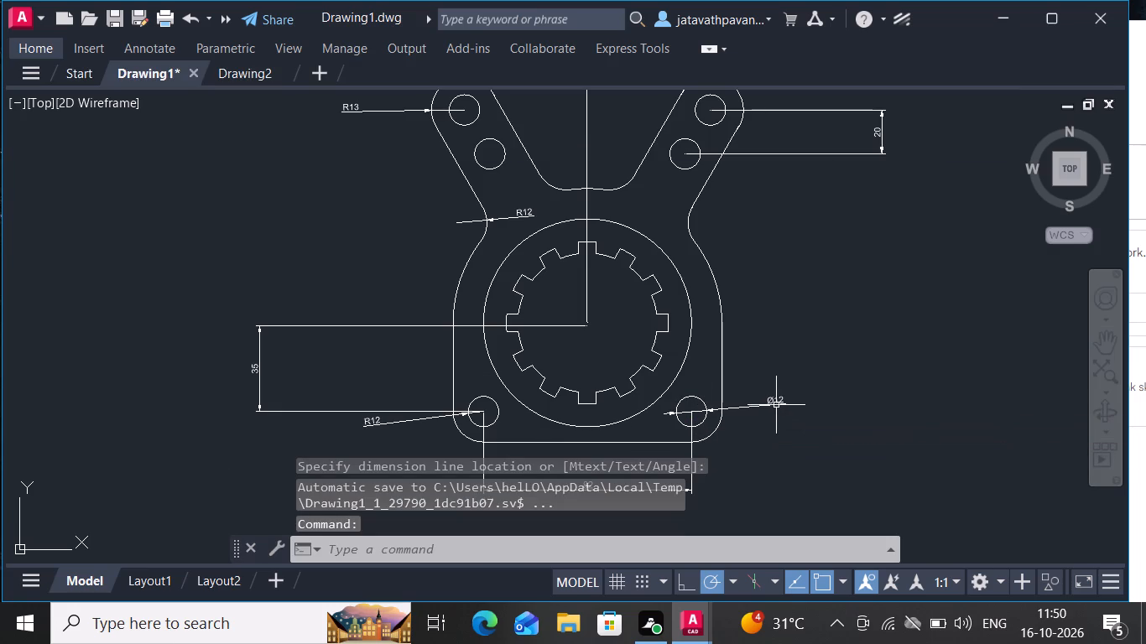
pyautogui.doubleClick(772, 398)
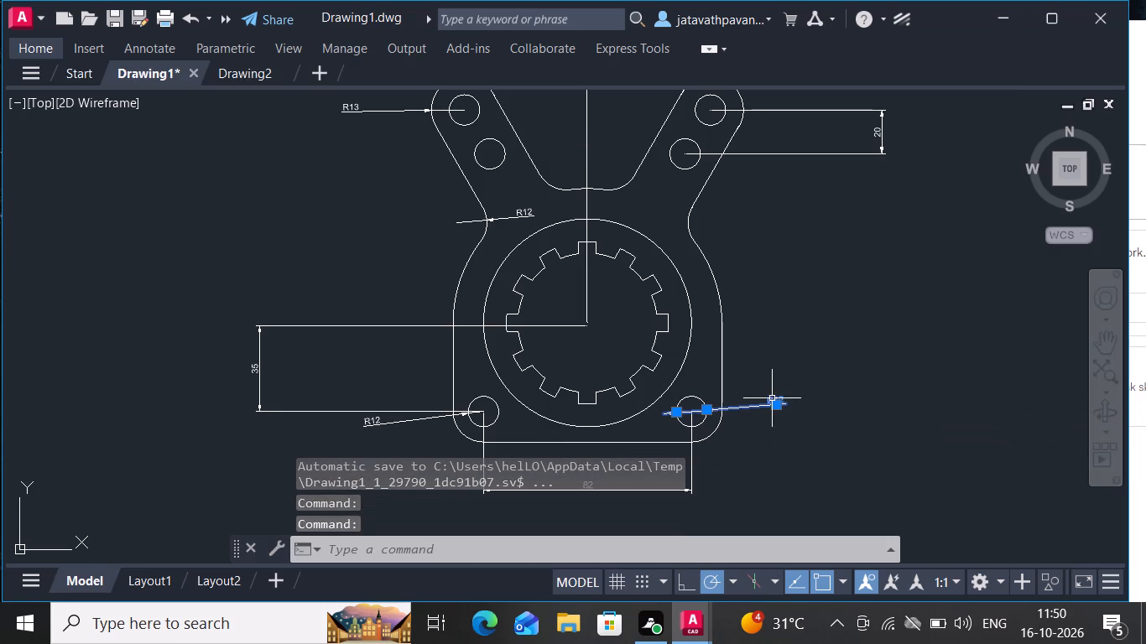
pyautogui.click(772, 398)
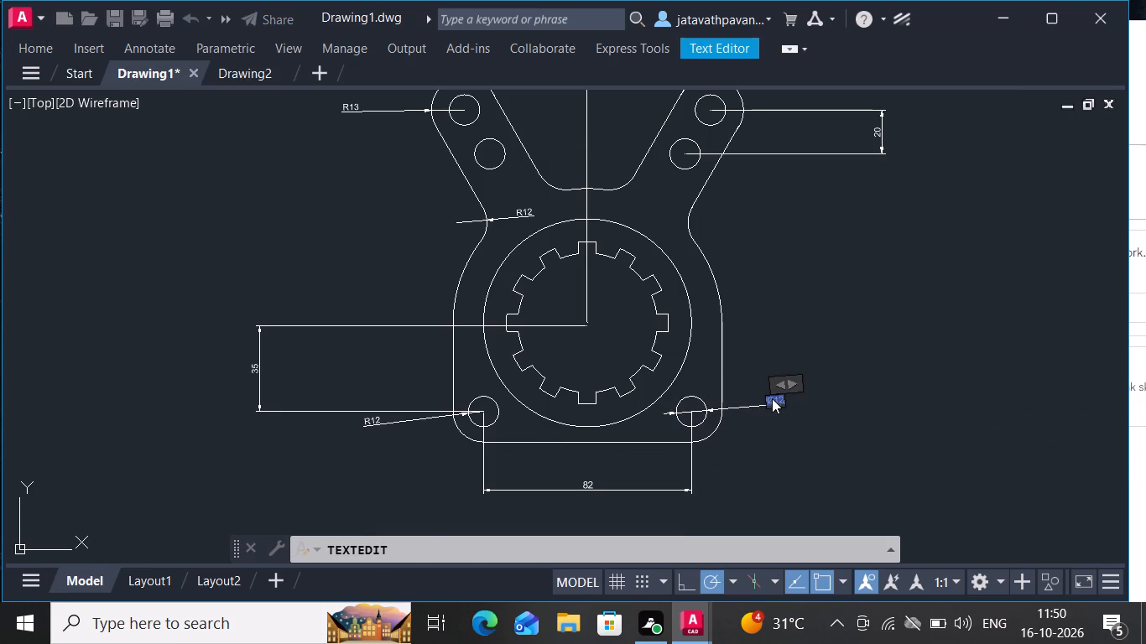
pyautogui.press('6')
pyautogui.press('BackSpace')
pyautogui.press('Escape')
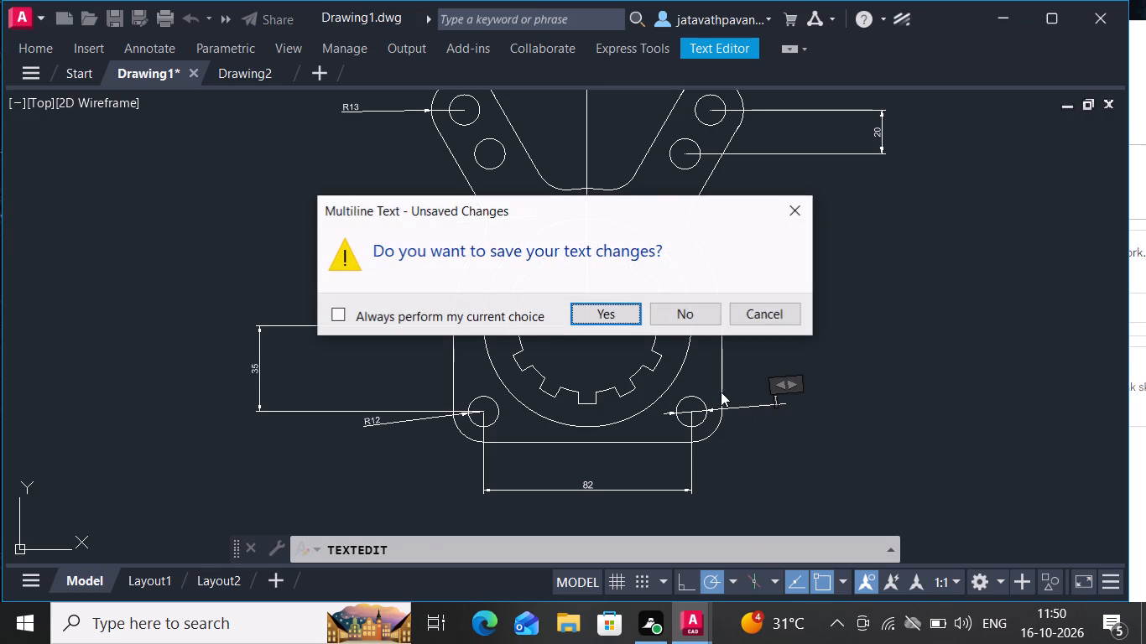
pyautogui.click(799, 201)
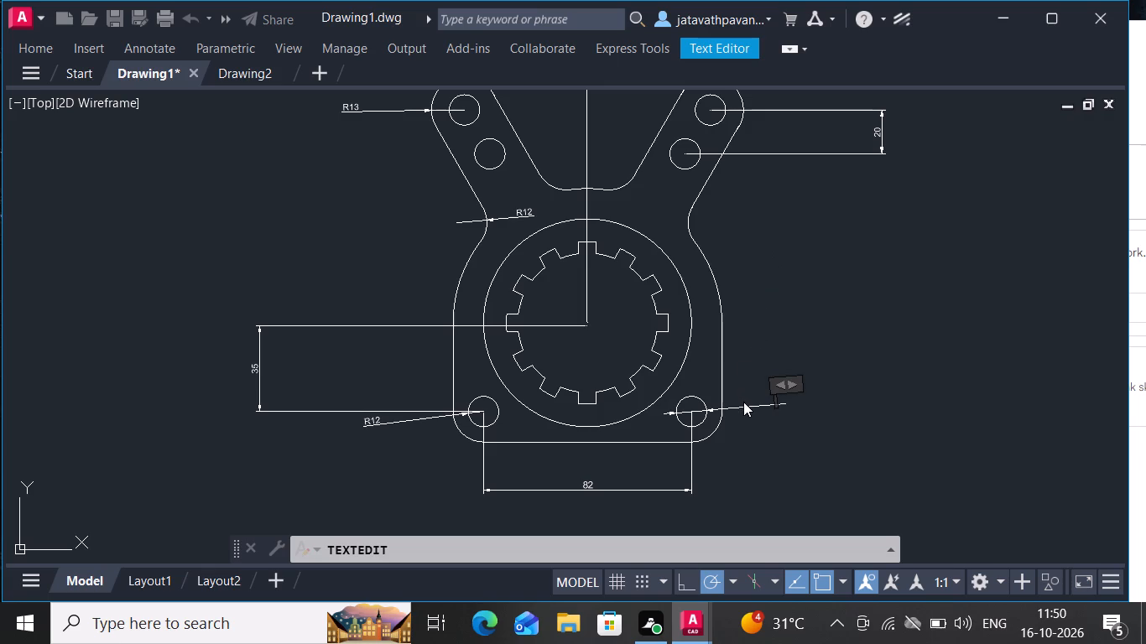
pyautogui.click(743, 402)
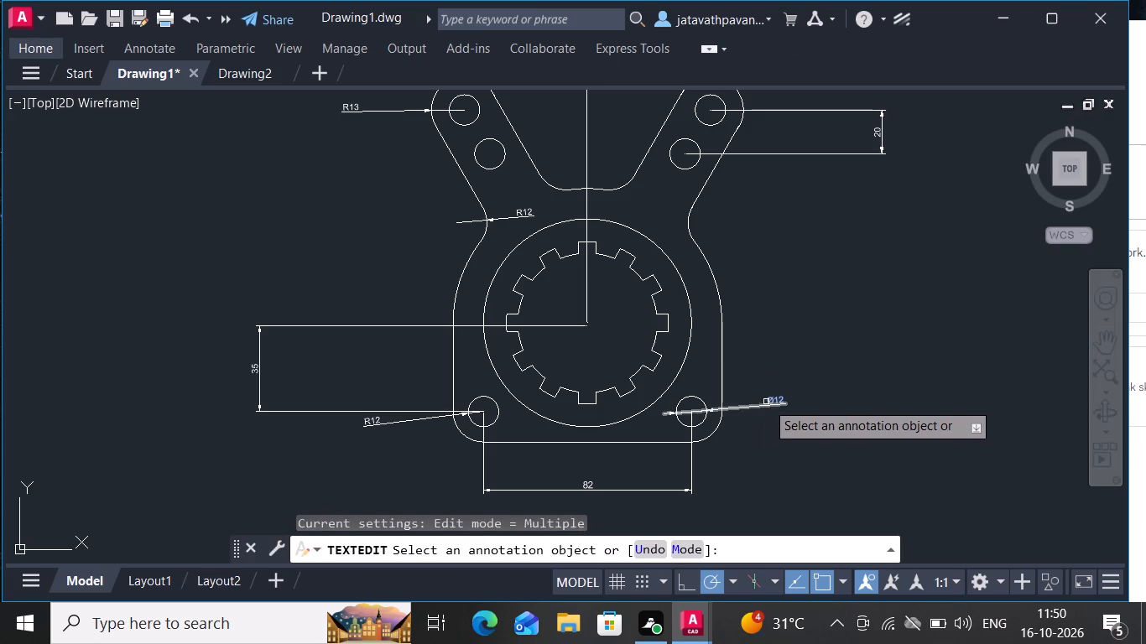
# Prefix the lower-right hole's diameter dimension text with 6- so that it reads 6-Ø12.
pyautogui.doubleClick(774, 401)
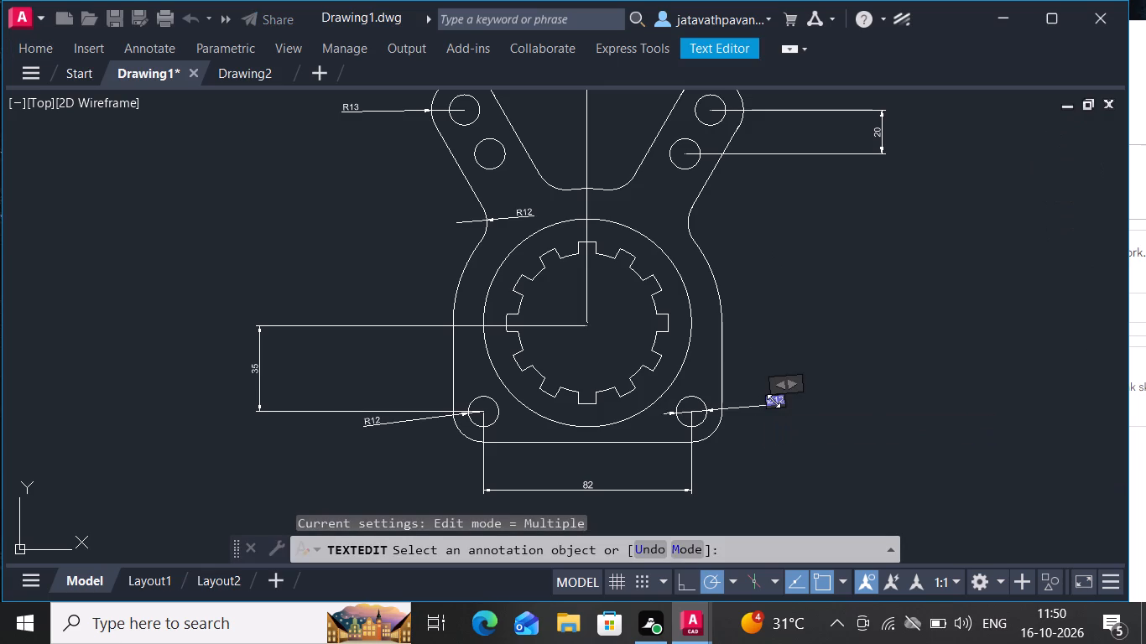
pyautogui.press('6')
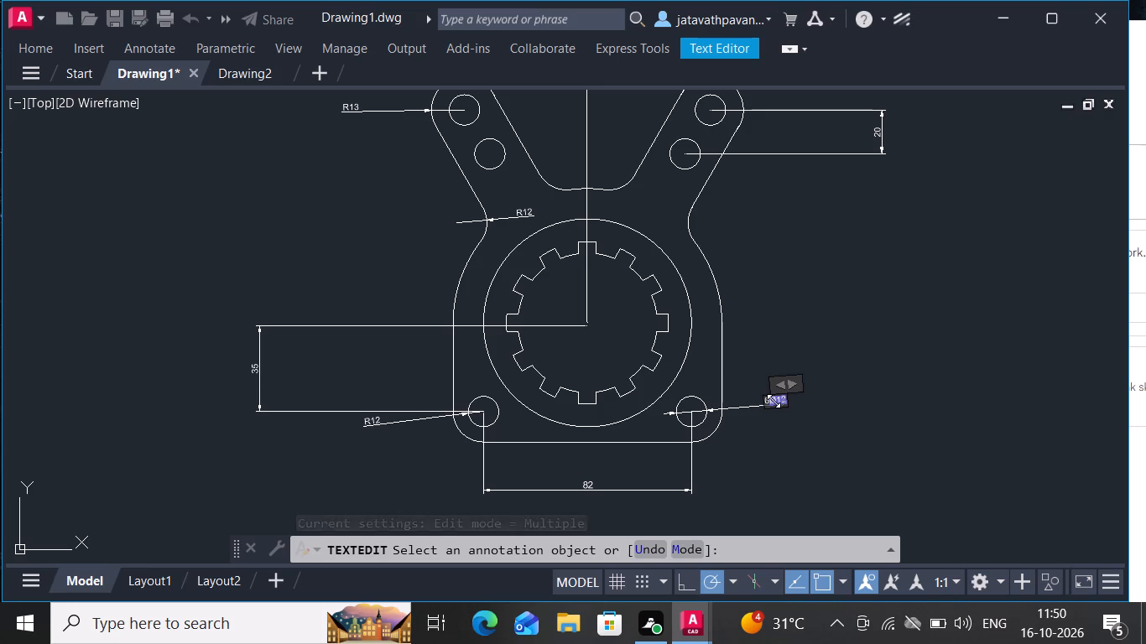
pyautogui.press('-')
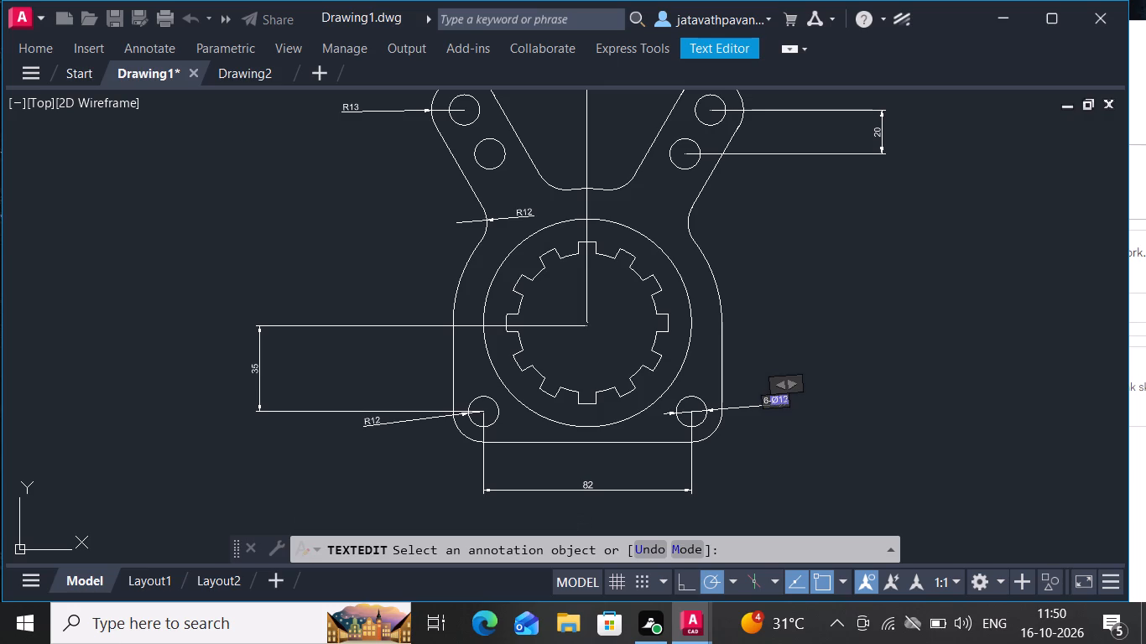
pyautogui.click(881, 398)
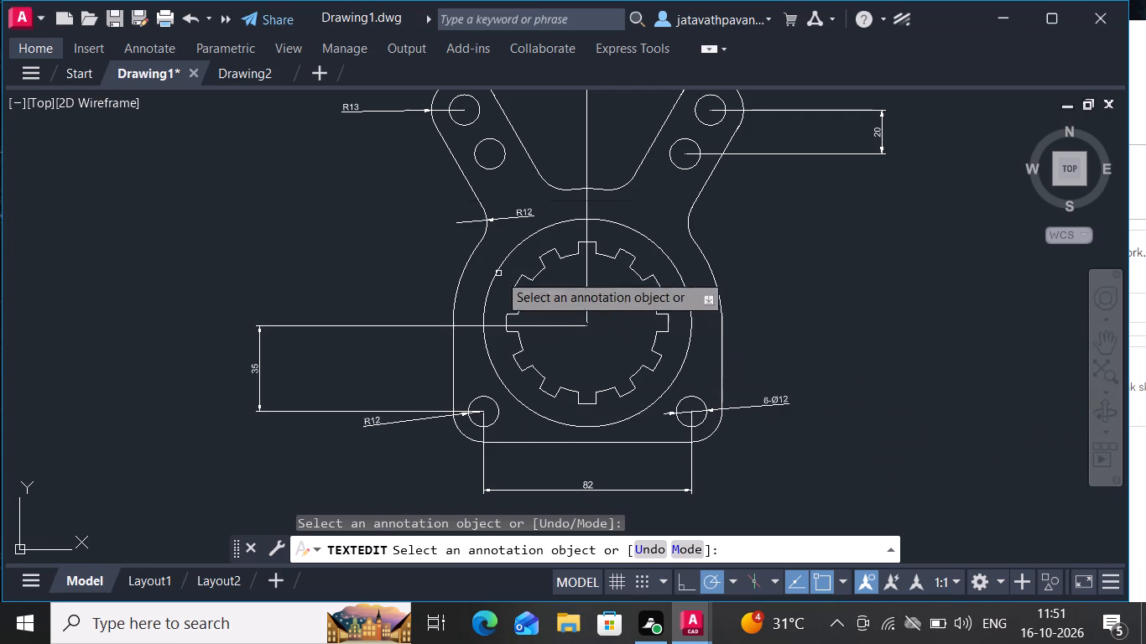
# Add a radius dimension to the left fillet at the base of the V between the arms, placing its text just below the arc.
pyautogui.click(43, 43)
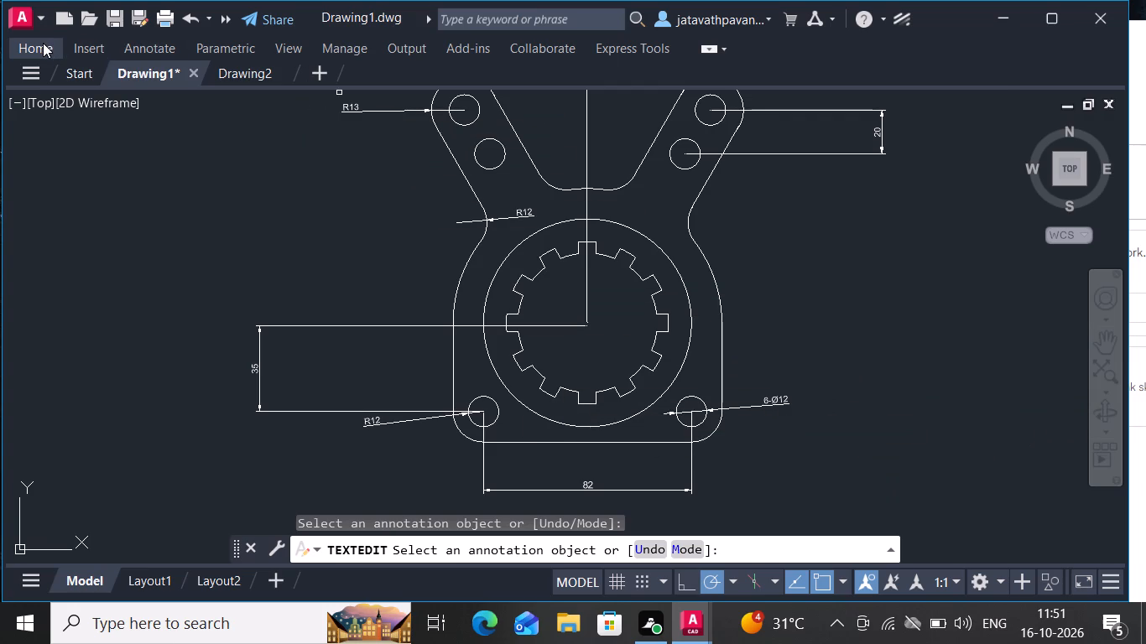
pyautogui.click(384, 76)
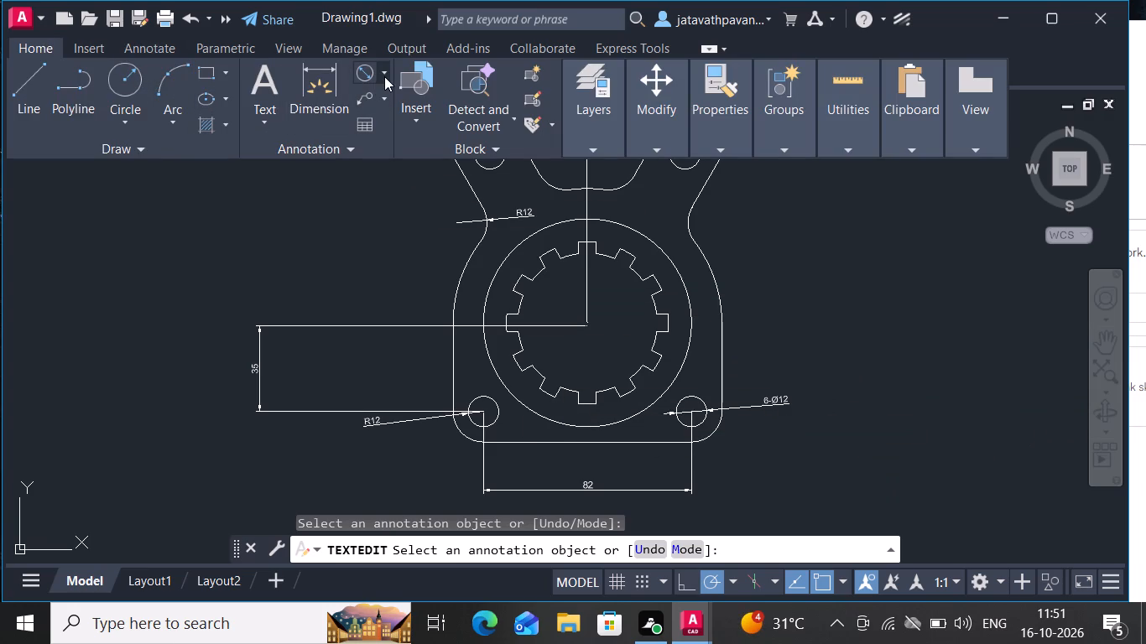
pyautogui.click(404, 281)
pyautogui.moveTo(565, 191); pyautogui.dragTo(565, 195)
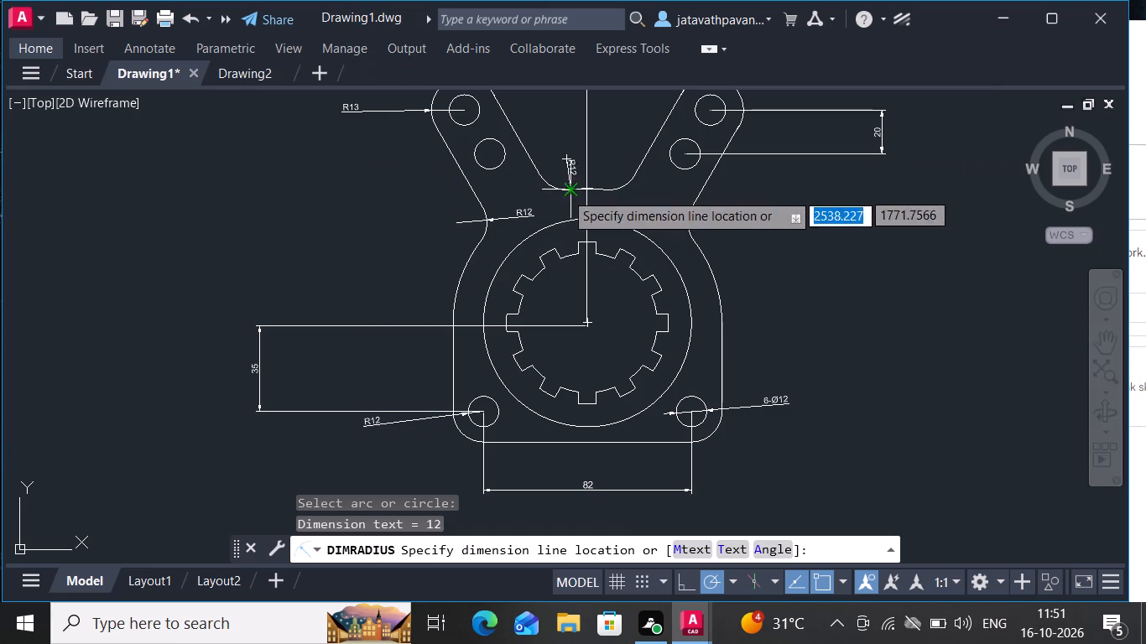
pyautogui.moveTo(565, 195); pyautogui.dragTo(565, 144)
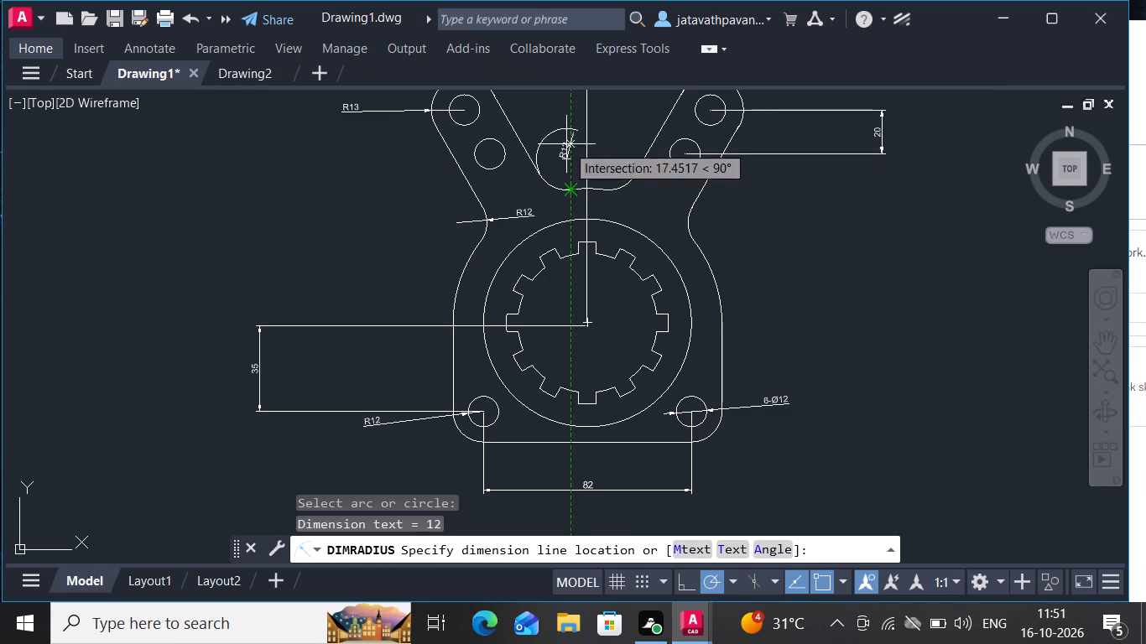
pyautogui.moveTo(565, 144); pyautogui.dragTo(554, 206)
pyautogui.click(554, 206)
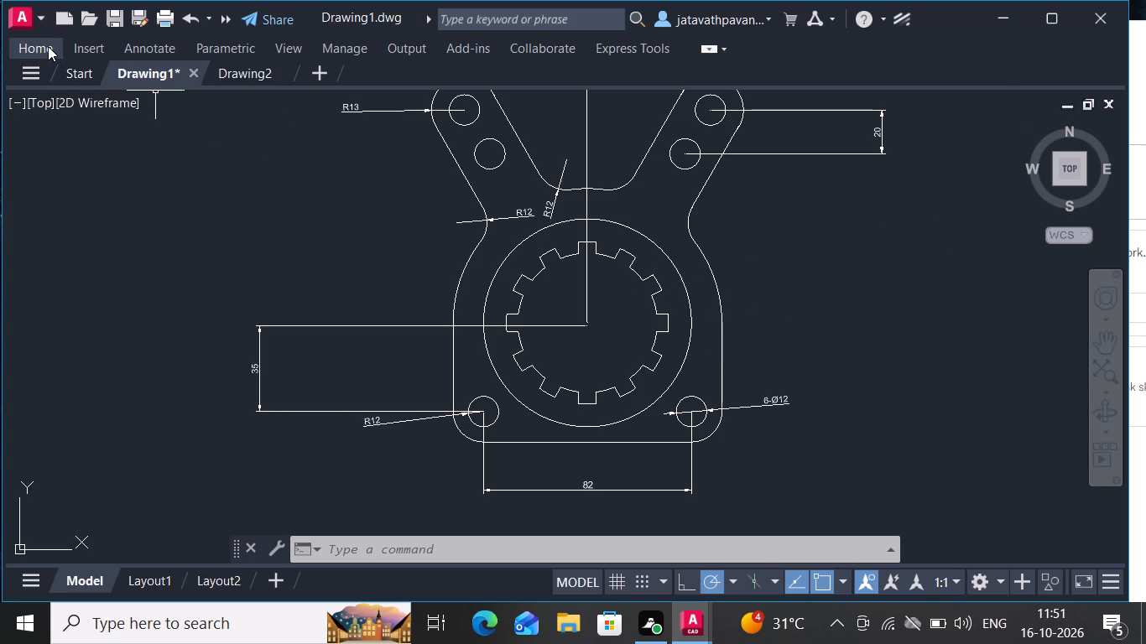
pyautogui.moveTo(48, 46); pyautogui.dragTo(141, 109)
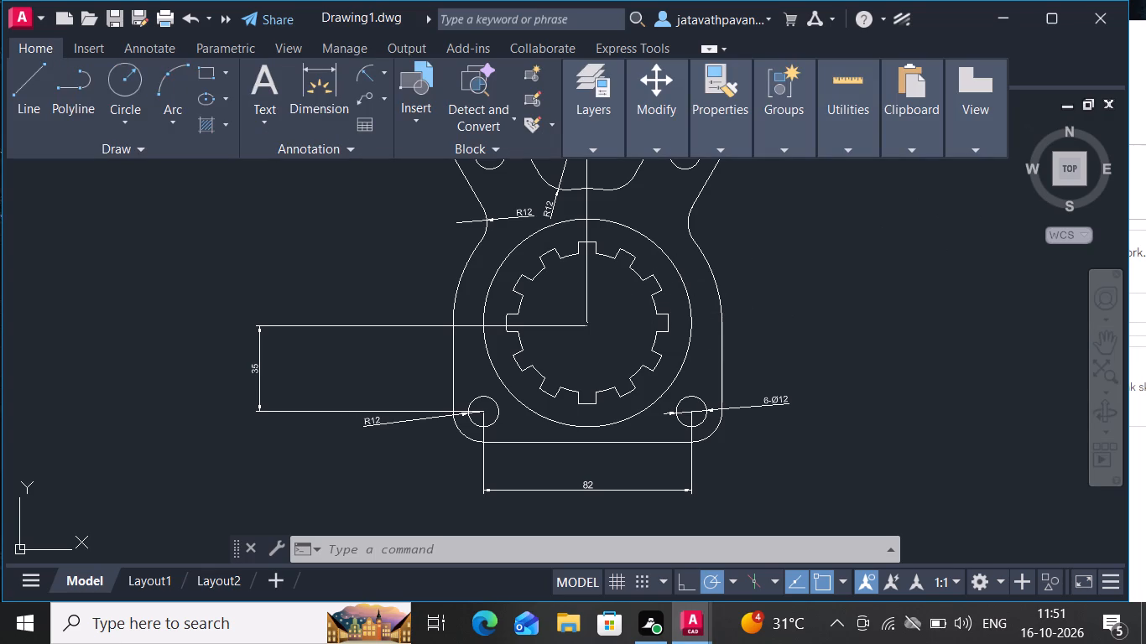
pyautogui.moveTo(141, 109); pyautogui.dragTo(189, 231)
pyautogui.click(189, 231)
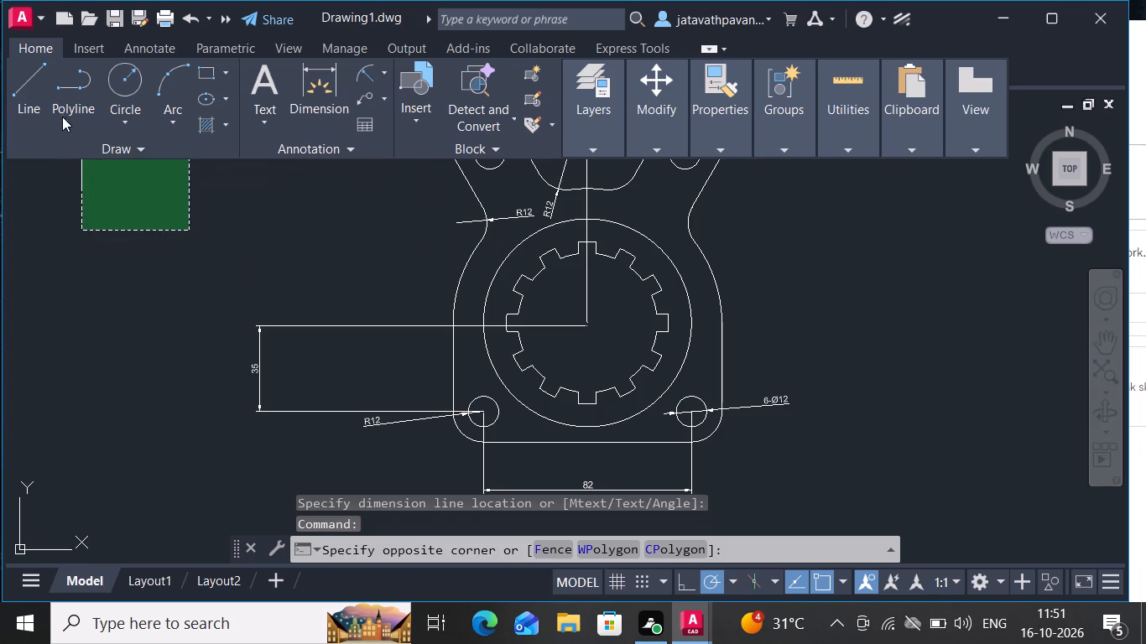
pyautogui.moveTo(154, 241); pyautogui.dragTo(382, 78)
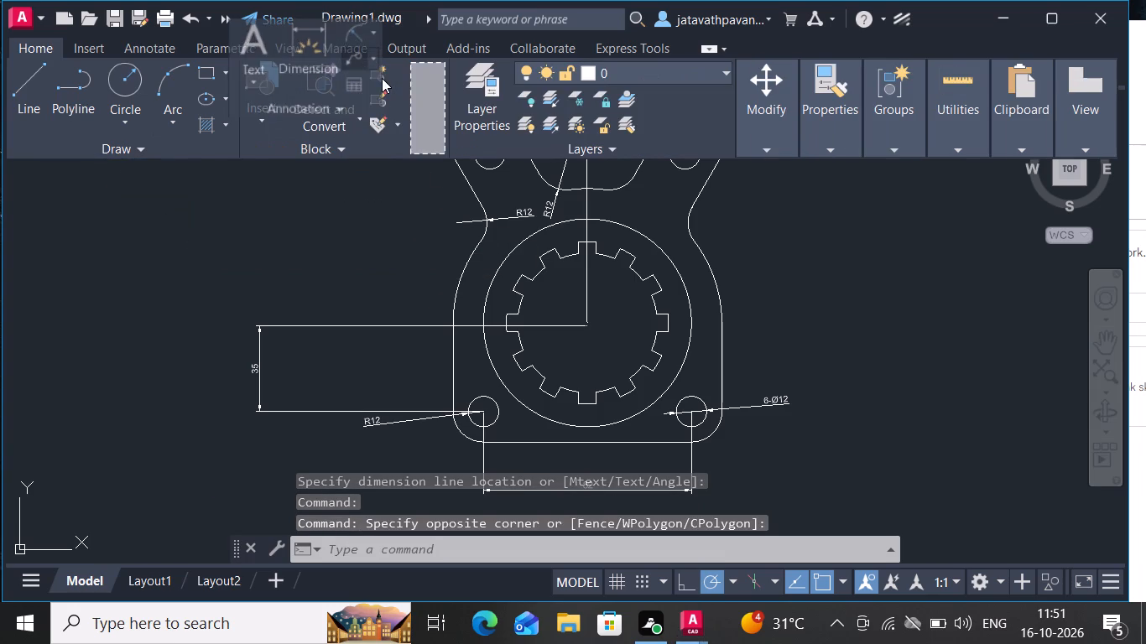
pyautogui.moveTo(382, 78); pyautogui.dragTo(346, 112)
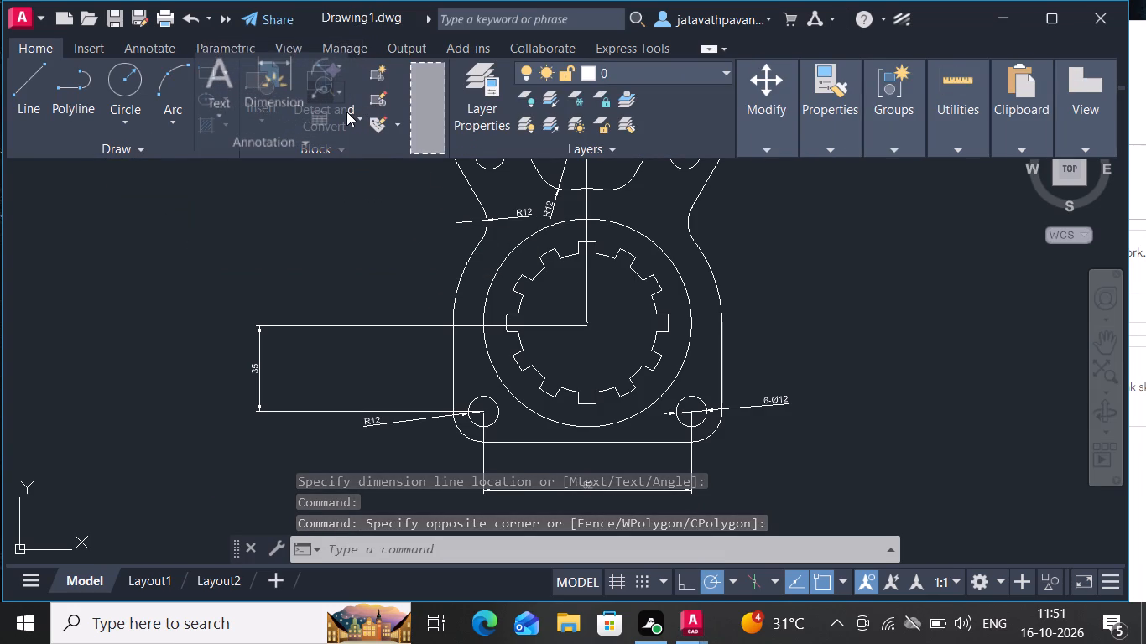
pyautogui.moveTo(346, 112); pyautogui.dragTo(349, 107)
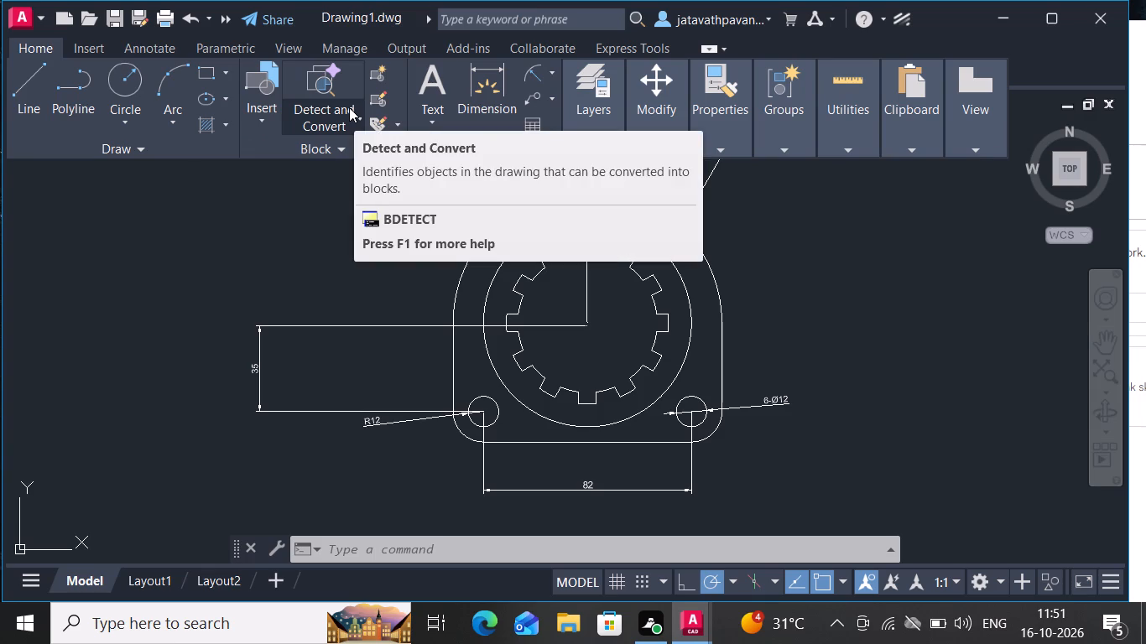
# Add a radius dimension to the large outer arc on the housing's right side, placing its text outside the body, slightly above the bore centre.
pyautogui.click(555, 75)
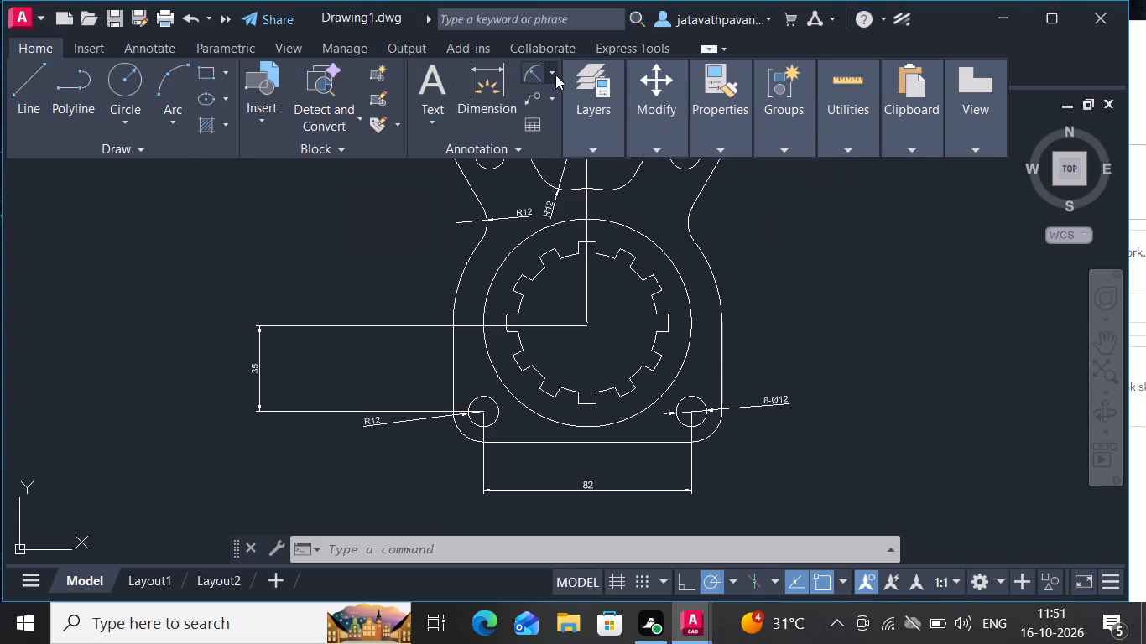
pyautogui.click(585, 273)
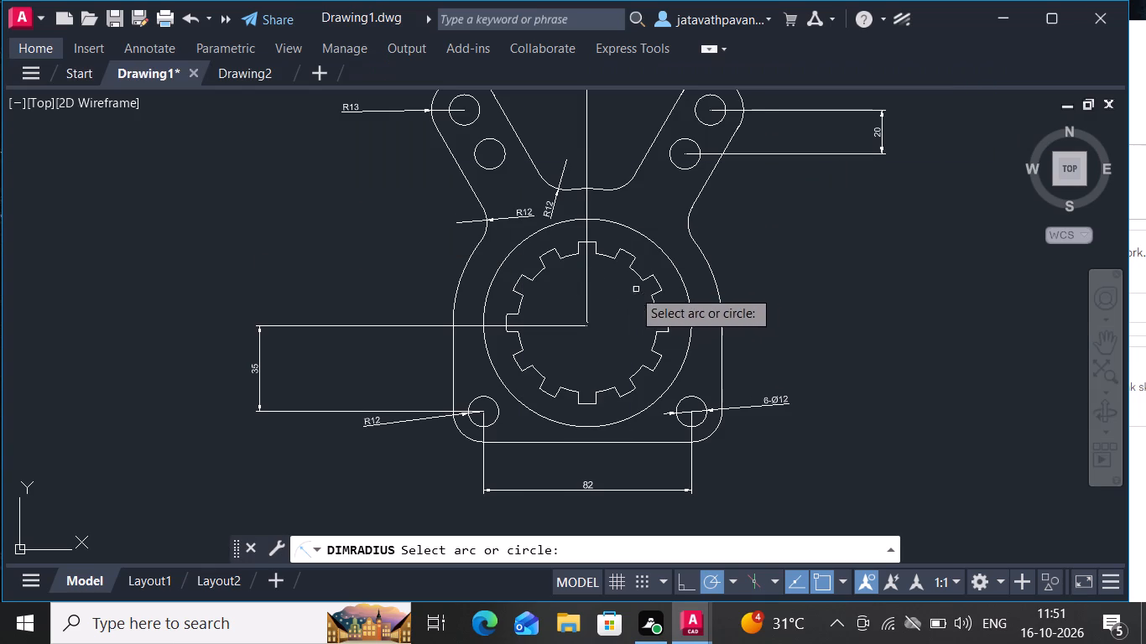
pyautogui.click(717, 282)
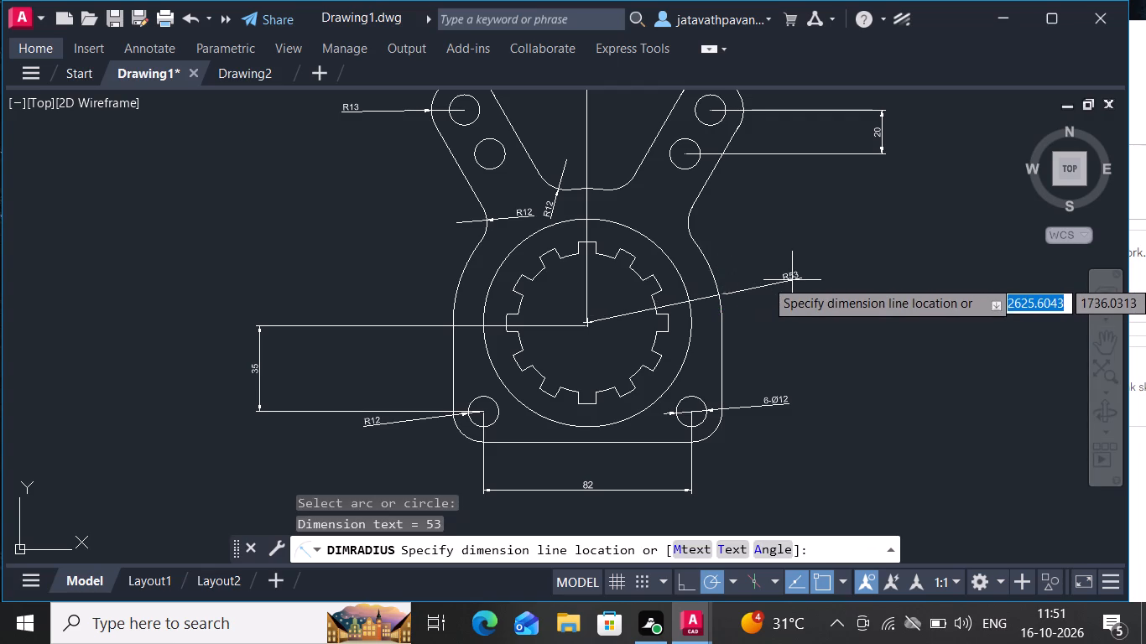
pyautogui.click(799, 279)
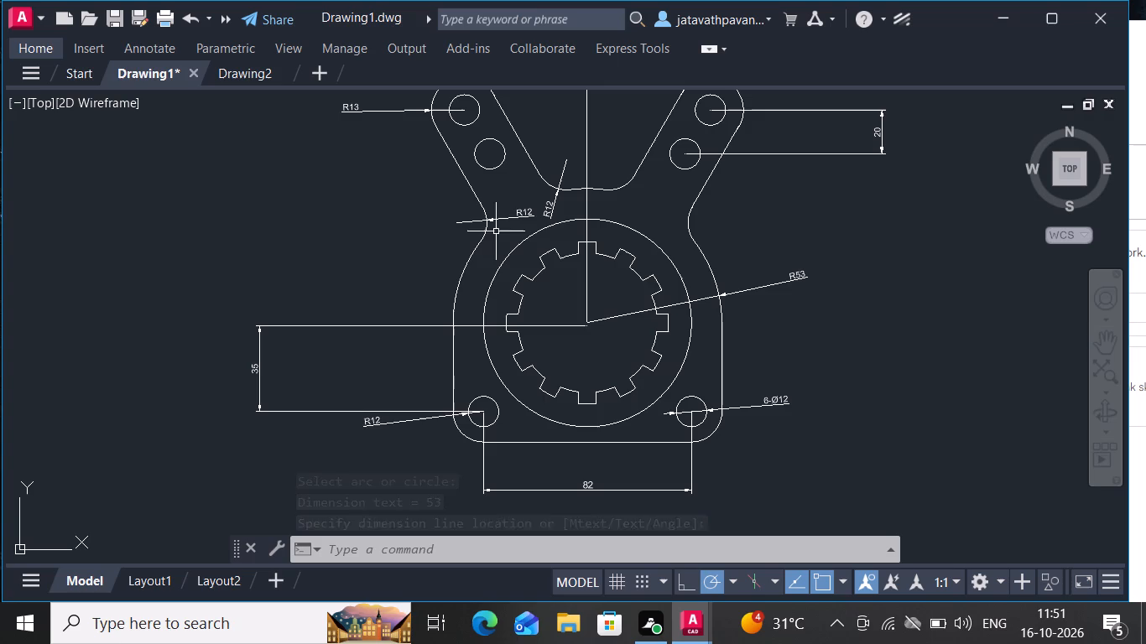
# Add a diameter dimension to the outer circle of the notched bore, placing its text inside the bore, just below and right of centre.
pyautogui.click(43, 46)
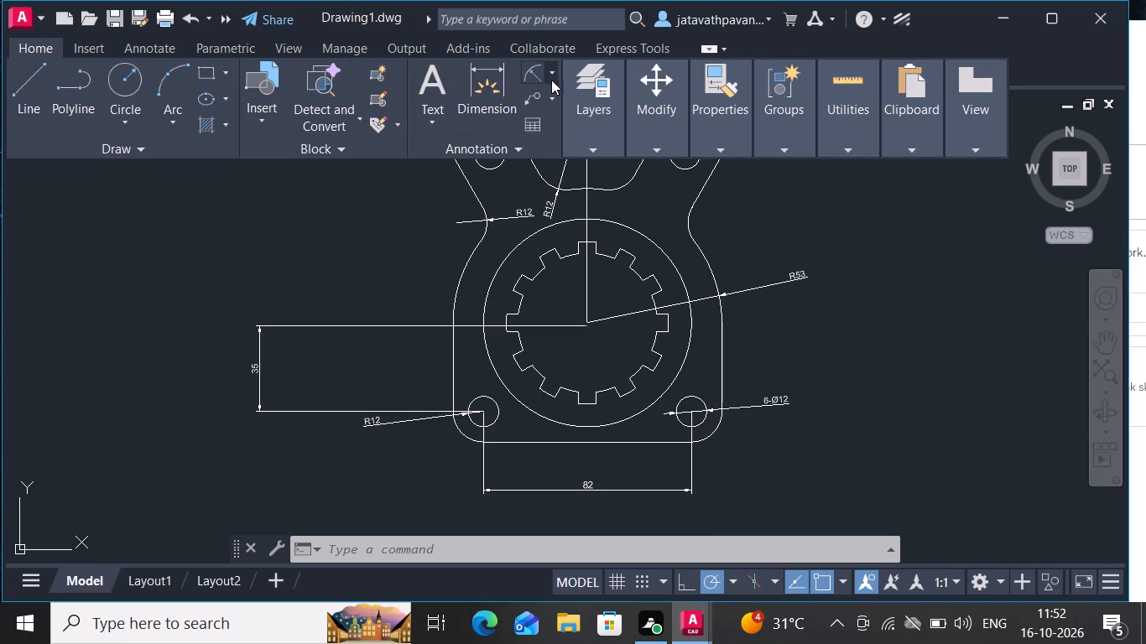
pyautogui.click(550, 76)
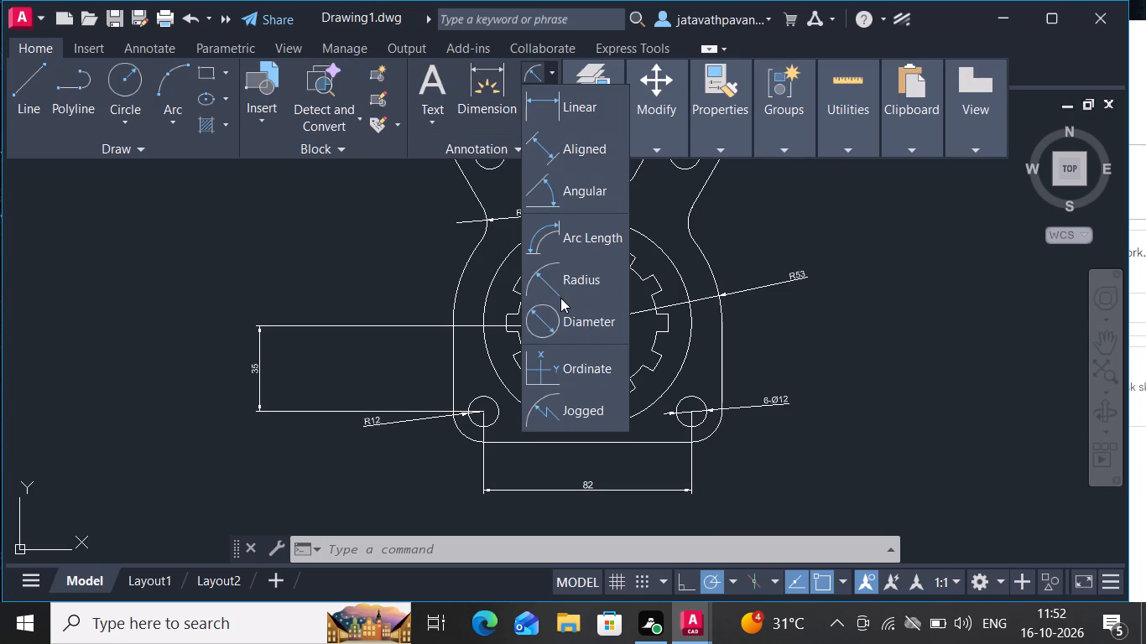
pyautogui.click(560, 313)
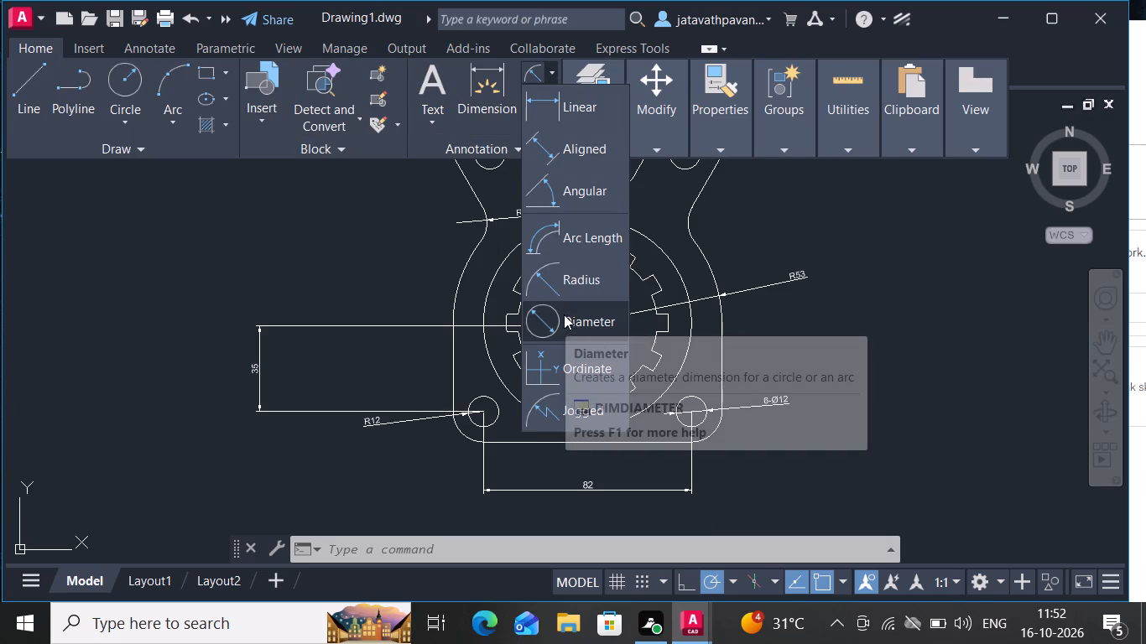
pyautogui.click(564, 314)
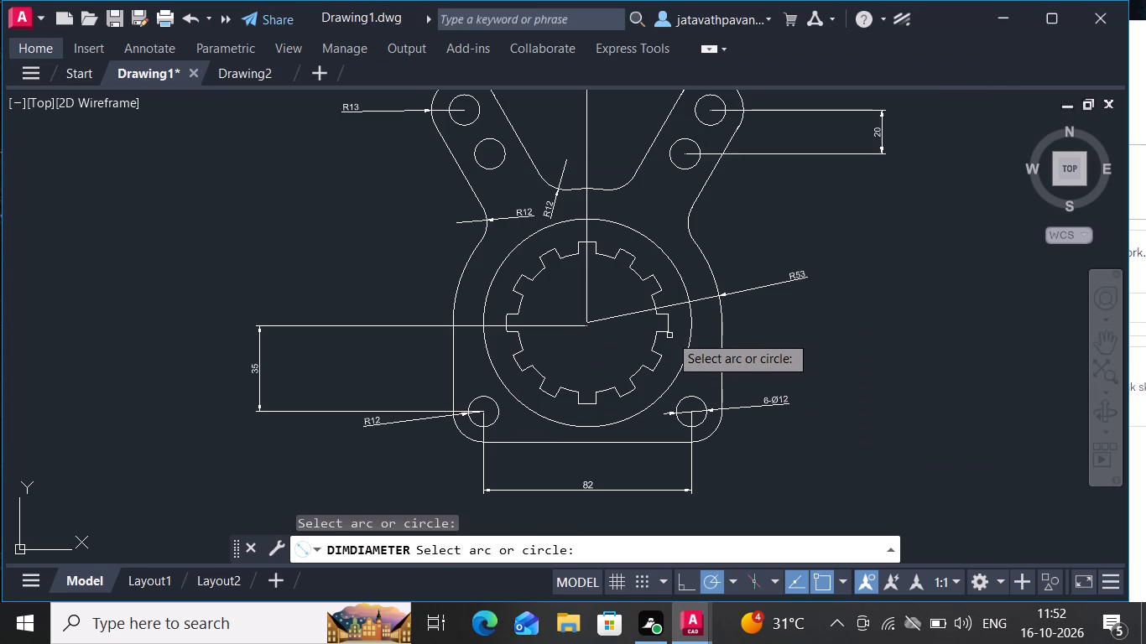
pyautogui.click(668, 330)
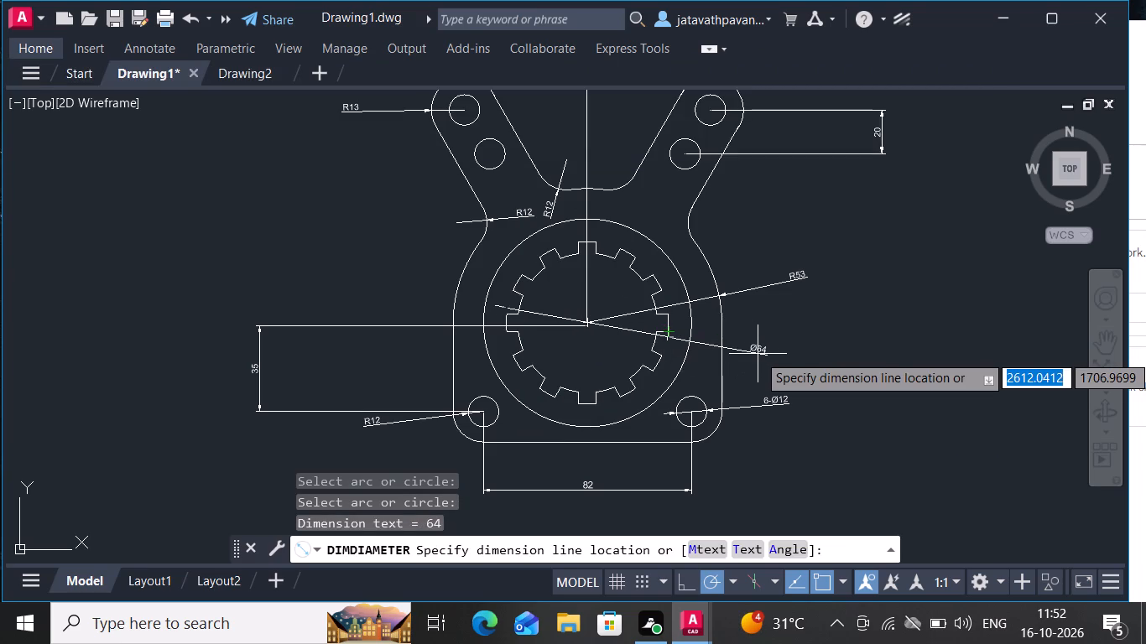
pyautogui.click(614, 347)
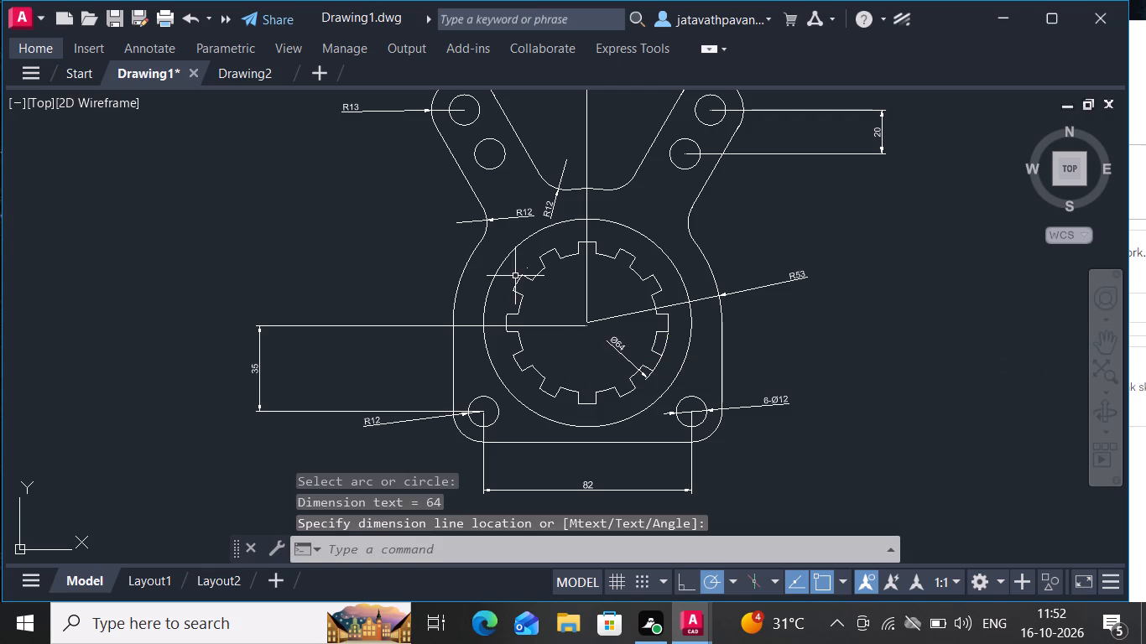
# Add a diameter dimension to the large circle around the notched bore, placing its text inside the bore, just above and left of centre.
pyautogui.click(23, 41)
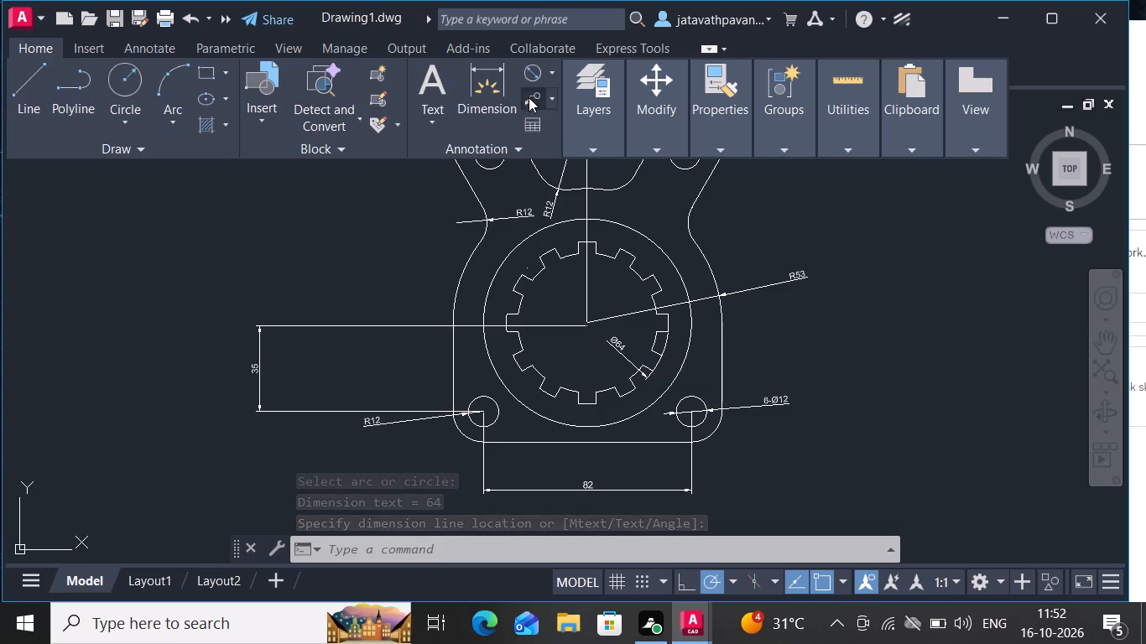
pyautogui.click(534, 74)
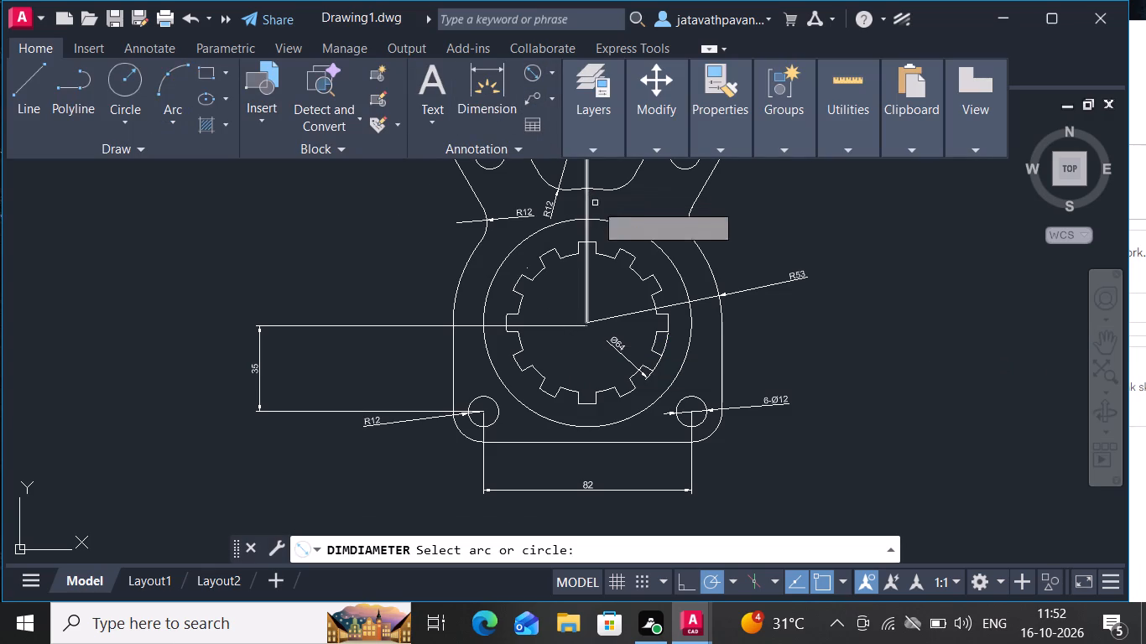
pyautogui.moveTo(607, 220); pyautogui.dragTo(606, 262)
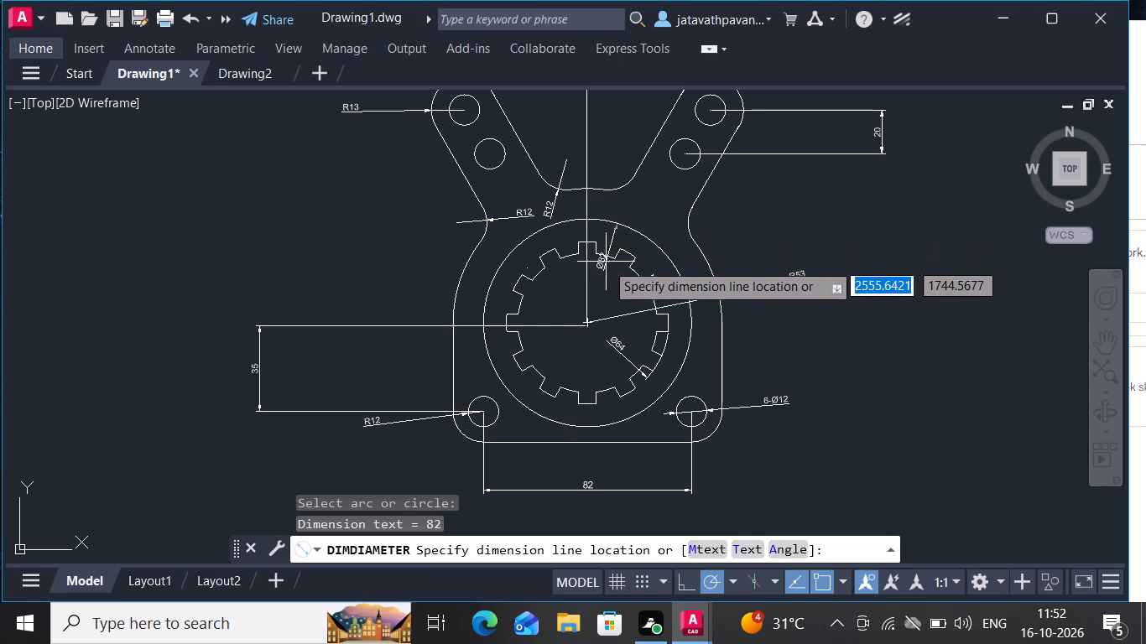
pyautogui.moveTo(606, 262); pyautogui.dragTo(581, 338)
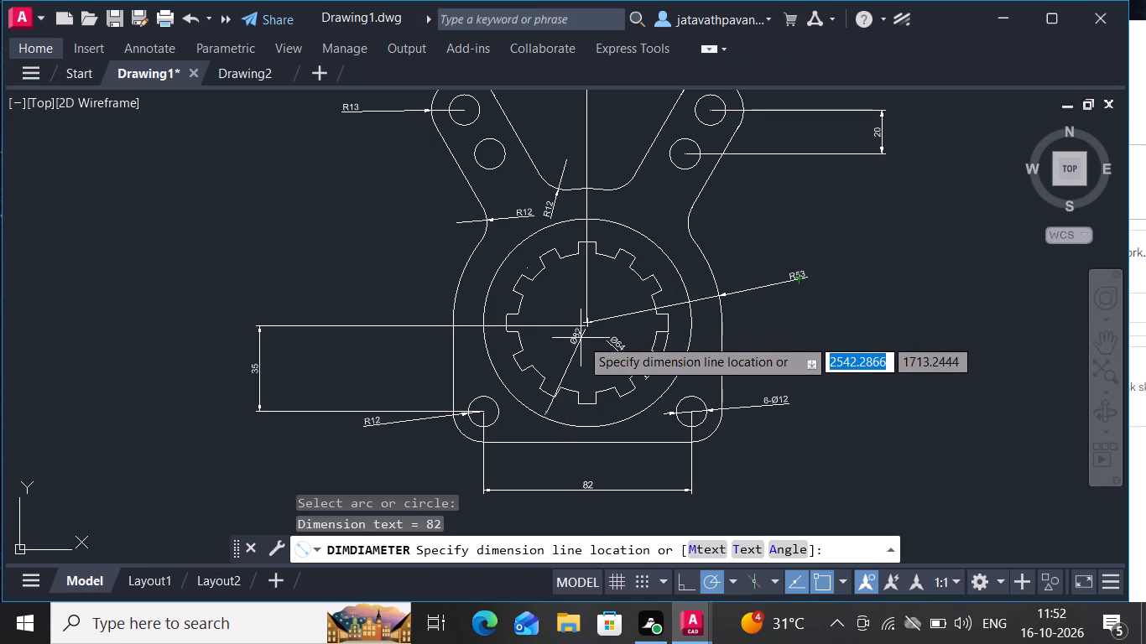
pyautogui.moveTo(581, 338); pyautogui.dragTo(570, 349)
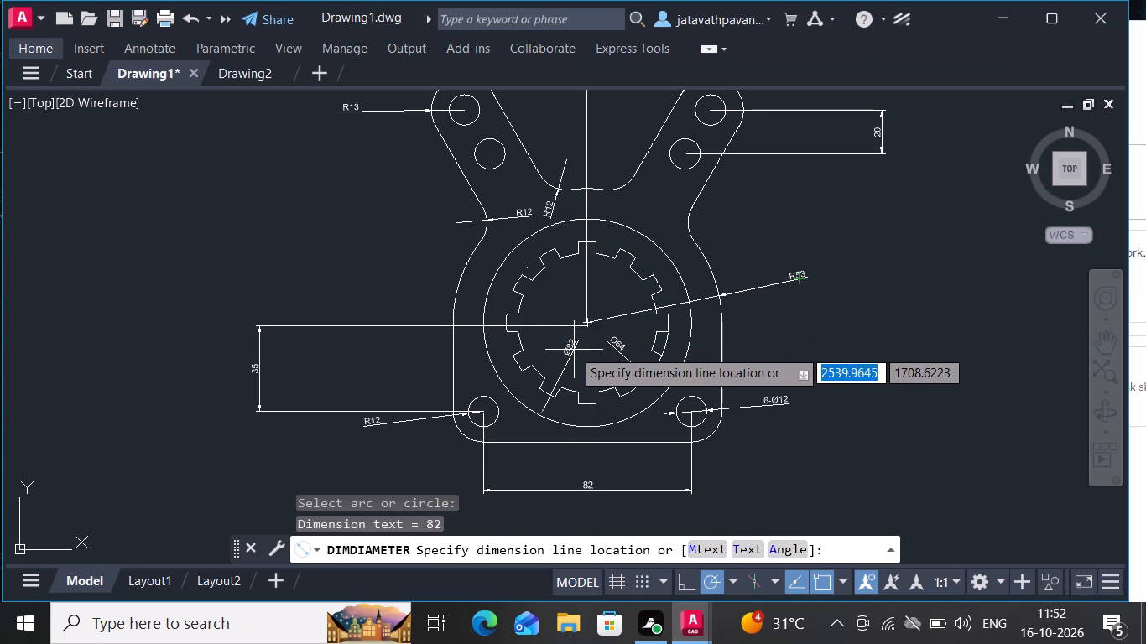
pyautogui.moveTo(570, 349); pyautogui.dragTo(555, 305)
pyautogui.click(555, 305)
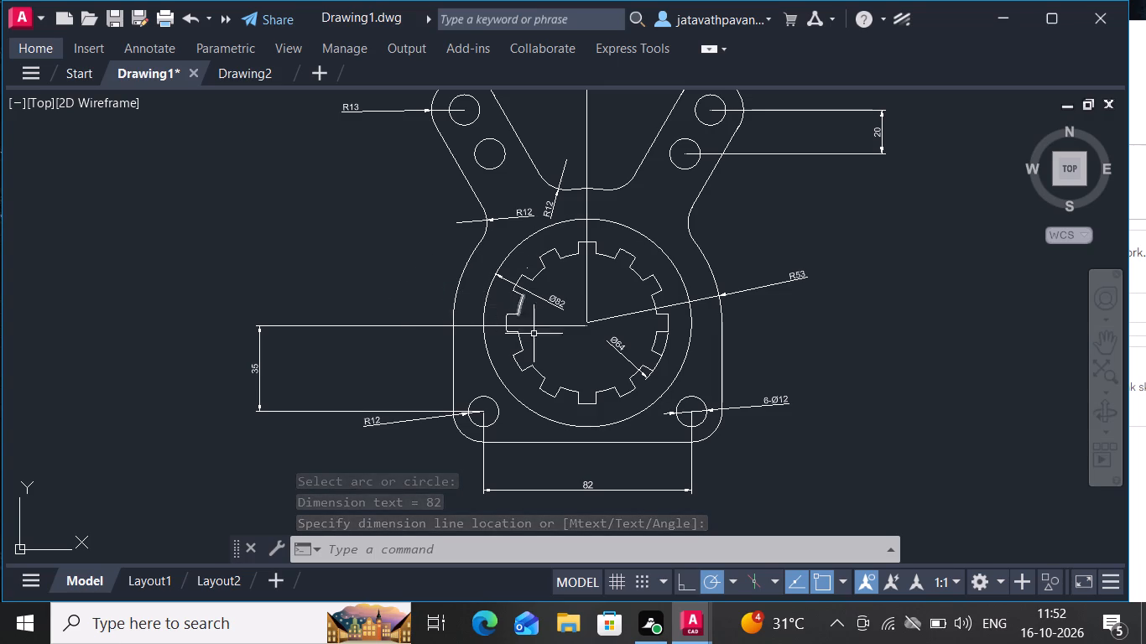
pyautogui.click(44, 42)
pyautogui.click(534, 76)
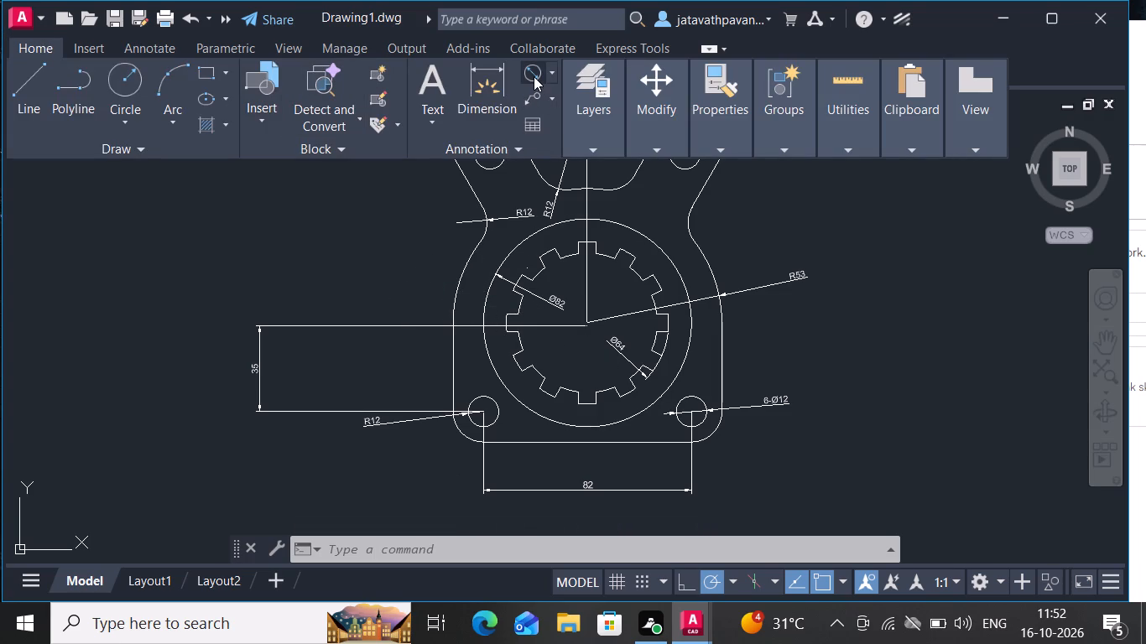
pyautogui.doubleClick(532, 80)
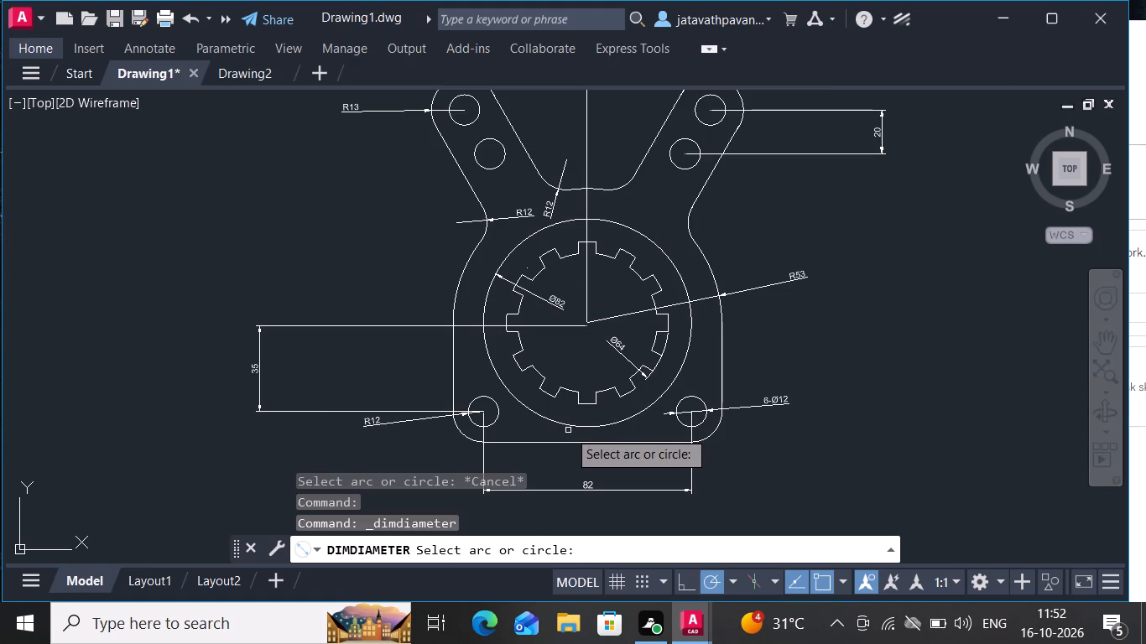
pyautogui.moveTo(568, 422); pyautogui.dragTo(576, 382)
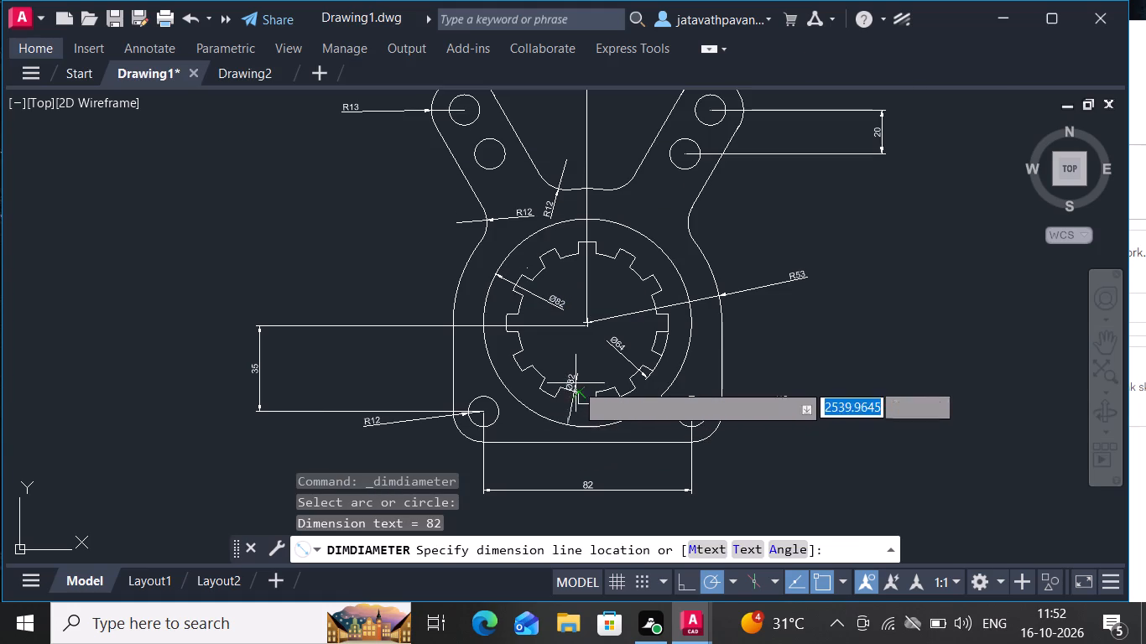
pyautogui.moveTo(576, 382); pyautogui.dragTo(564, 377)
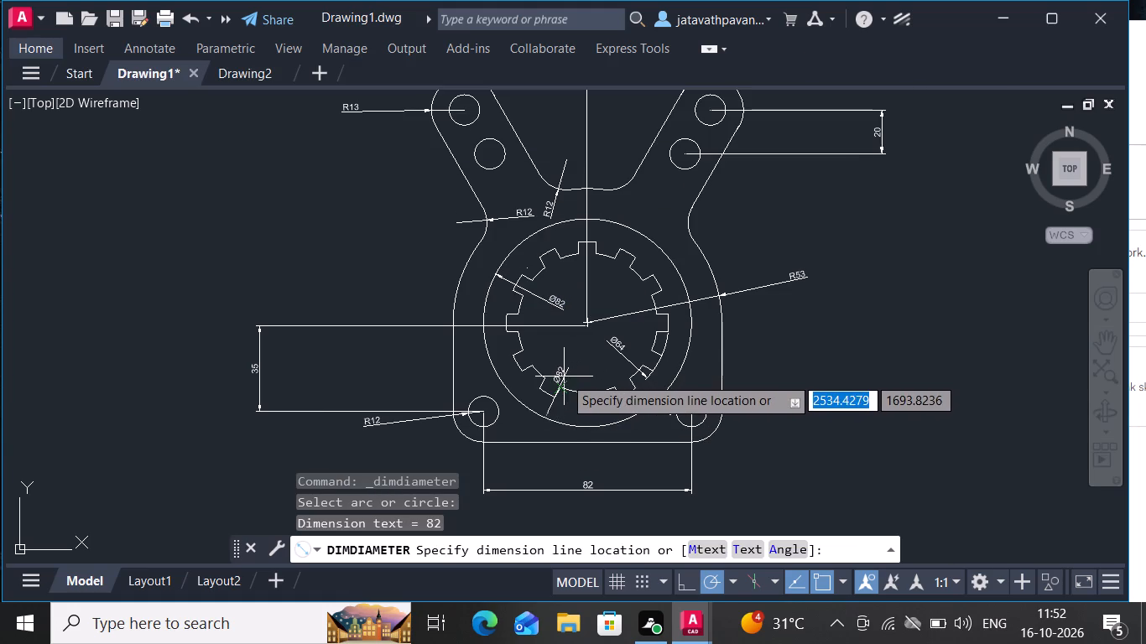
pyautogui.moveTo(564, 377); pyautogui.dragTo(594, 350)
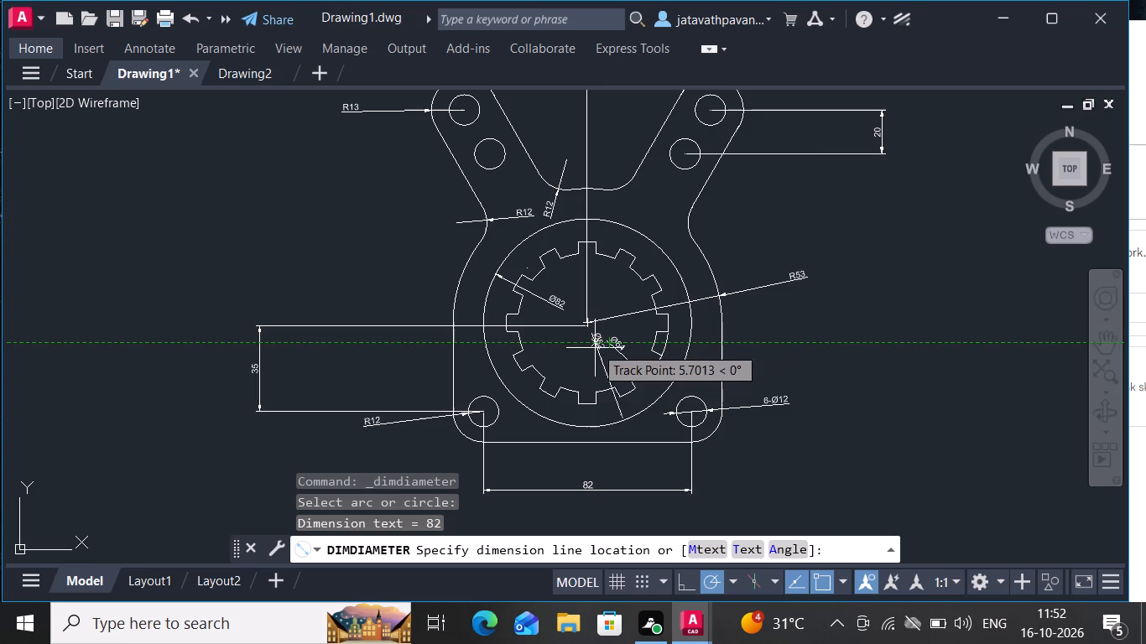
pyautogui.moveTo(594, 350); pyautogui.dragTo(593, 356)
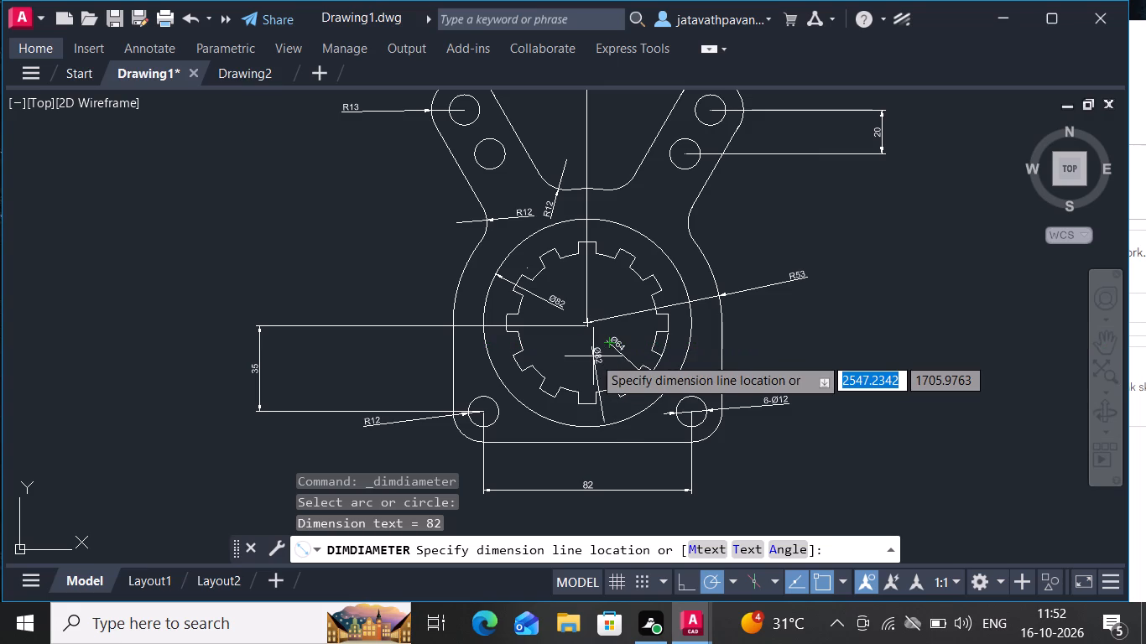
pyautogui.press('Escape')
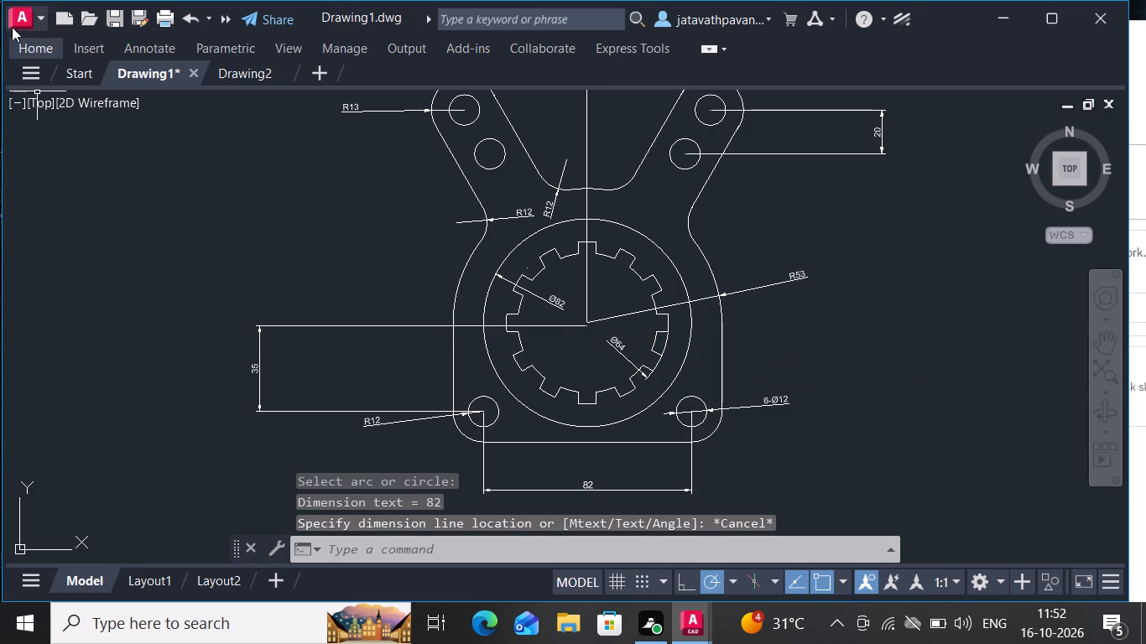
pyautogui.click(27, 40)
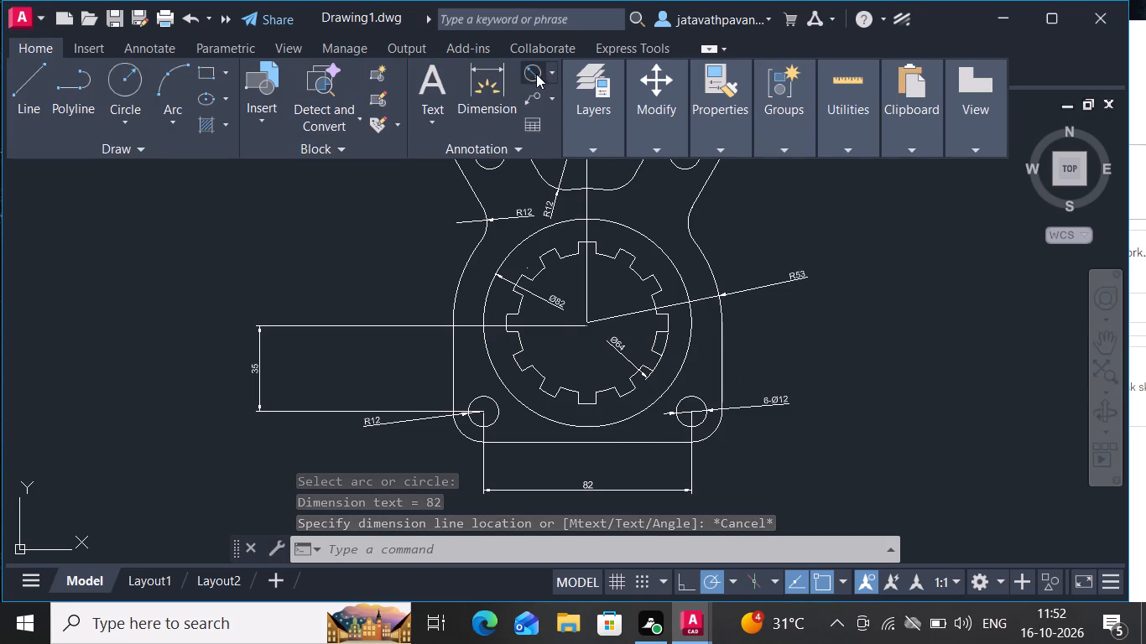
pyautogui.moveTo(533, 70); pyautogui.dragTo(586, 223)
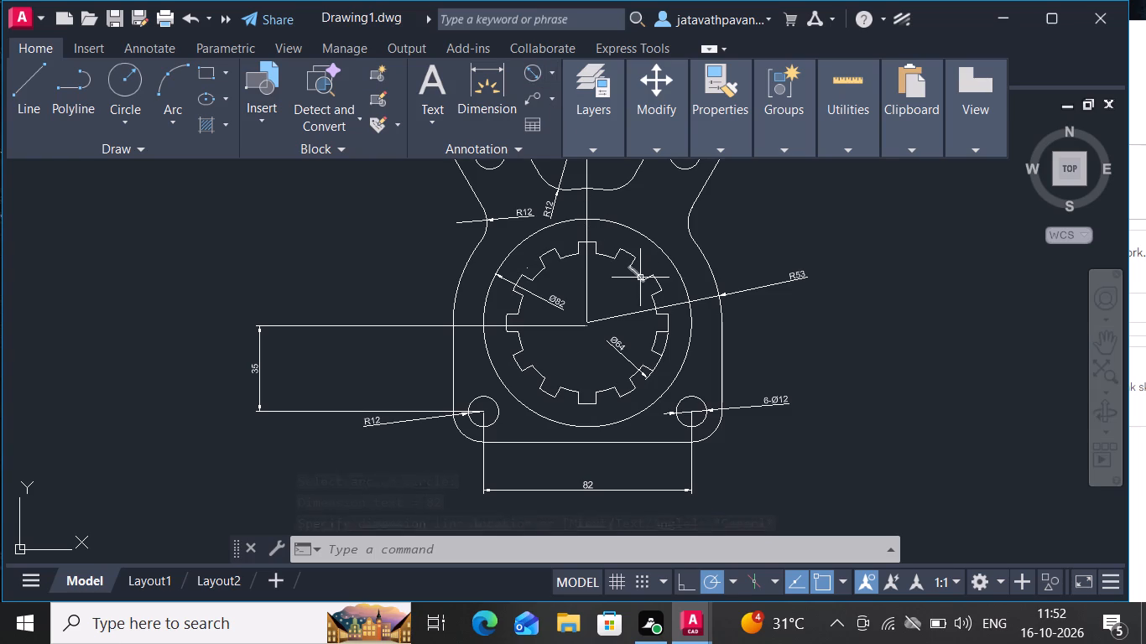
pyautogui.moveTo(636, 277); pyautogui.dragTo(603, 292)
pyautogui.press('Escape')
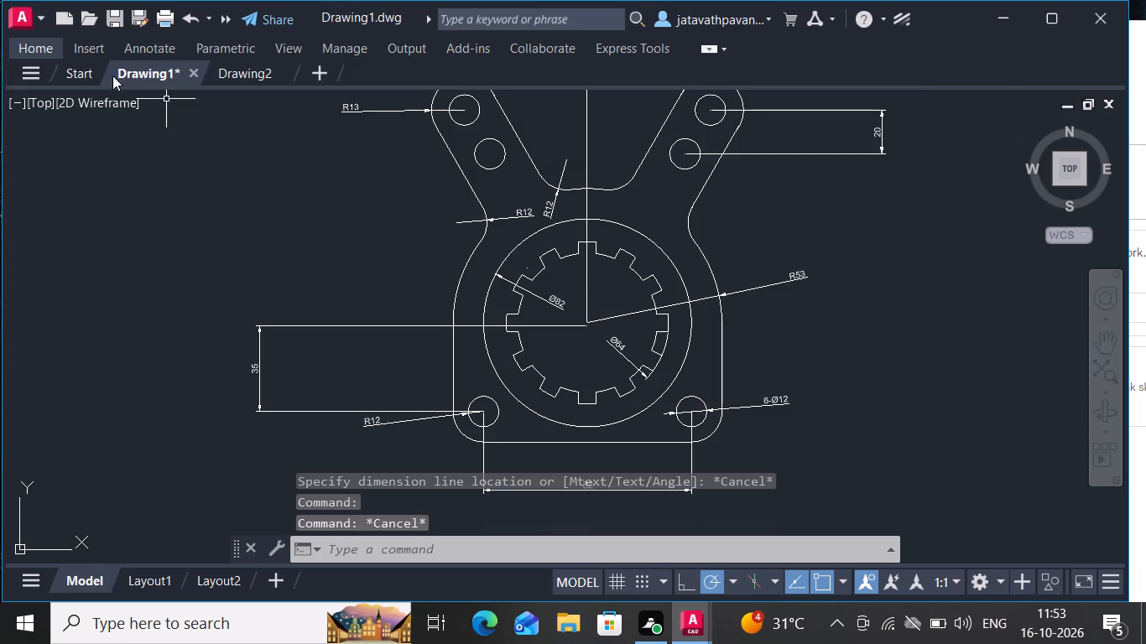
# Add a diameter dimension to the inner arcs between the bore's notches, placing its text inside the bore, above and right of centre.
pyautogui.click(34, 45)
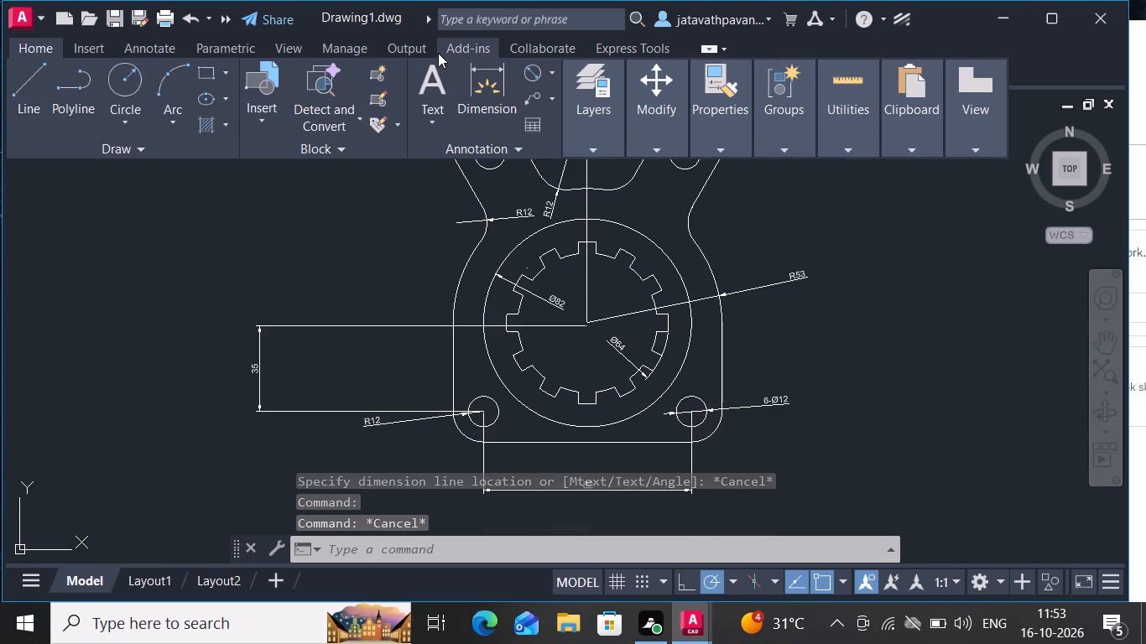
pyautogui.click(529, 72)
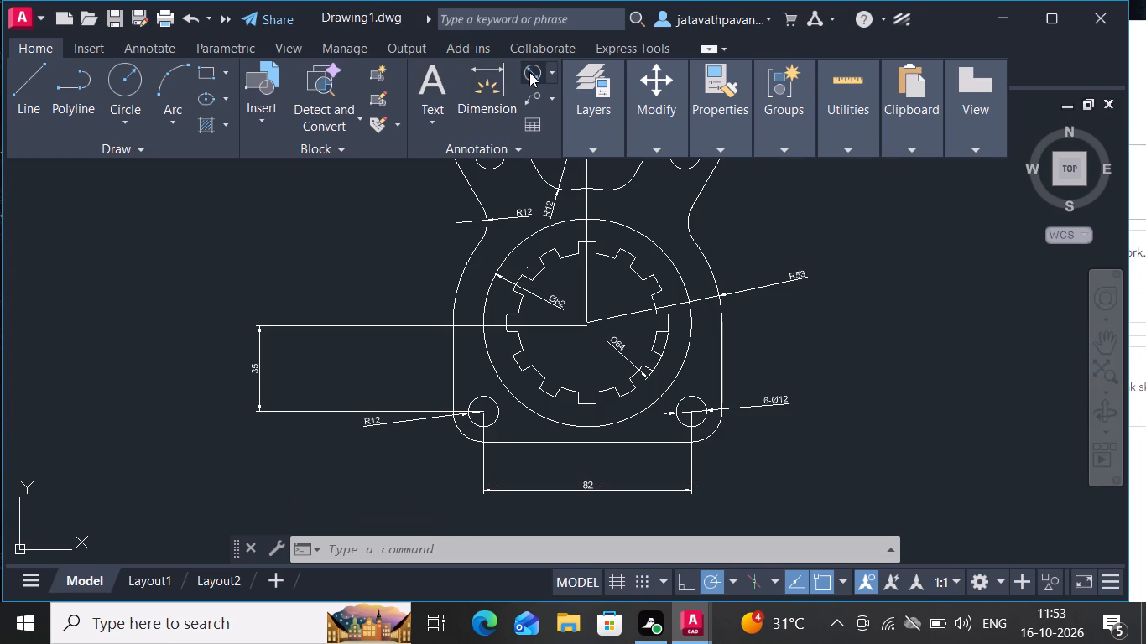
pyautogui.click(529, 72)
pyautogui.moveTo(529, 72); pyautogui.dragTo(536, 123)
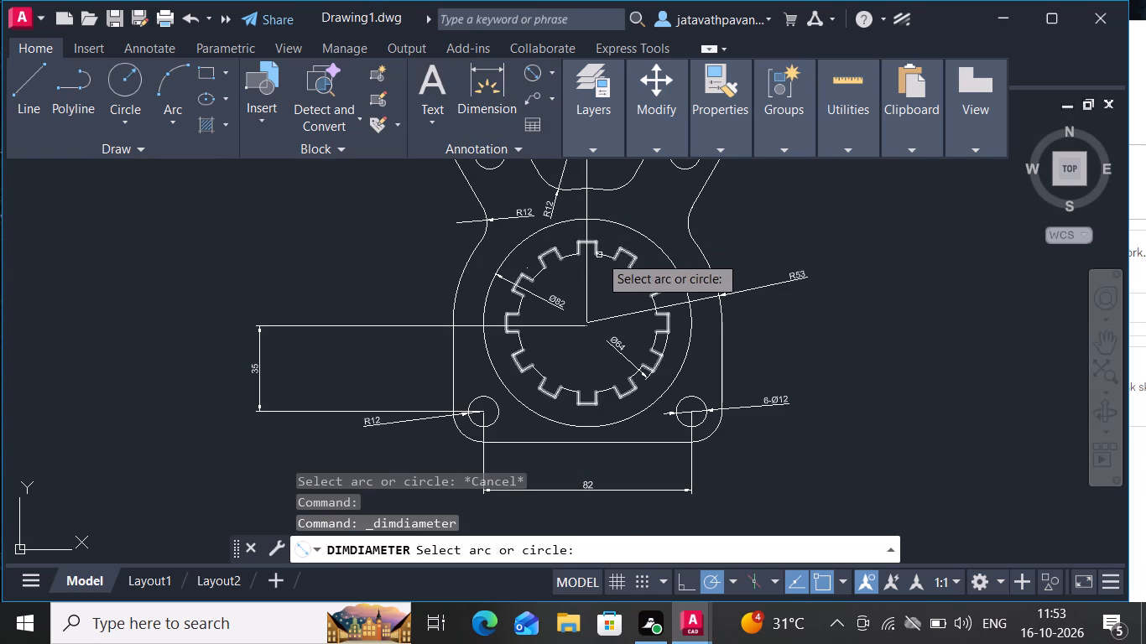
pyautogui.moveTo(603, 257); pyautogui.dragTo(623, 287)
pyautogui.click(623, 287)
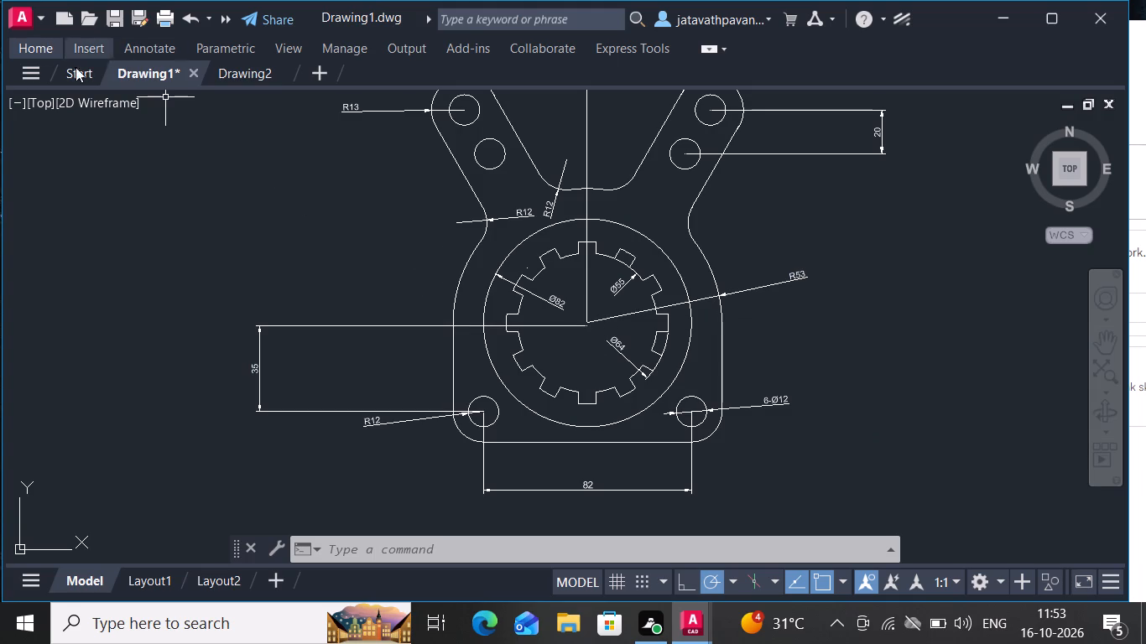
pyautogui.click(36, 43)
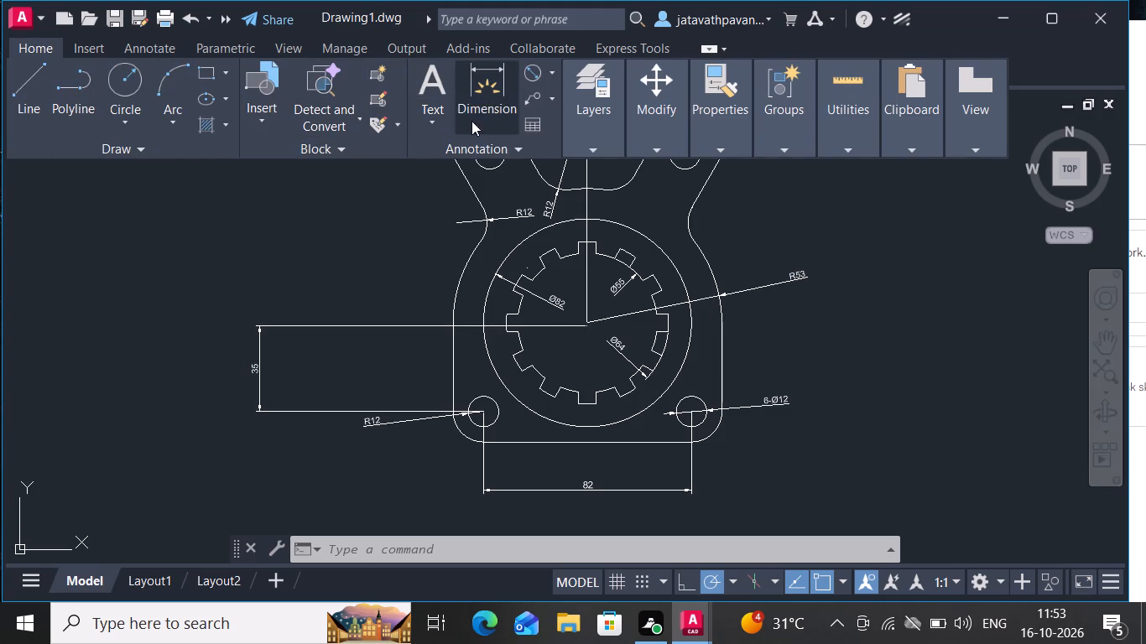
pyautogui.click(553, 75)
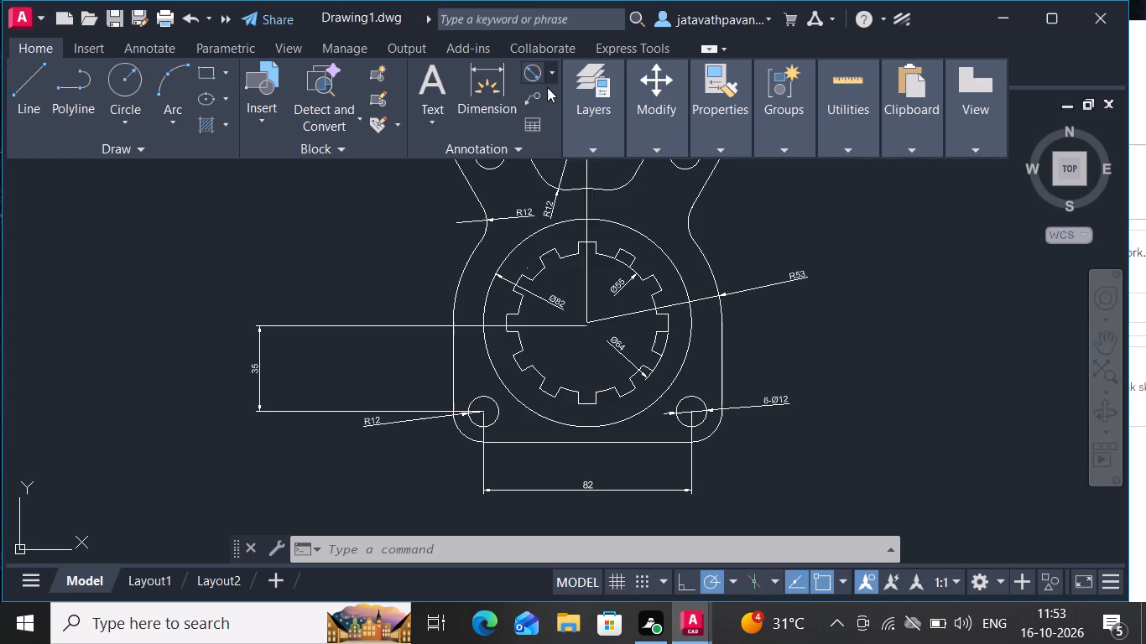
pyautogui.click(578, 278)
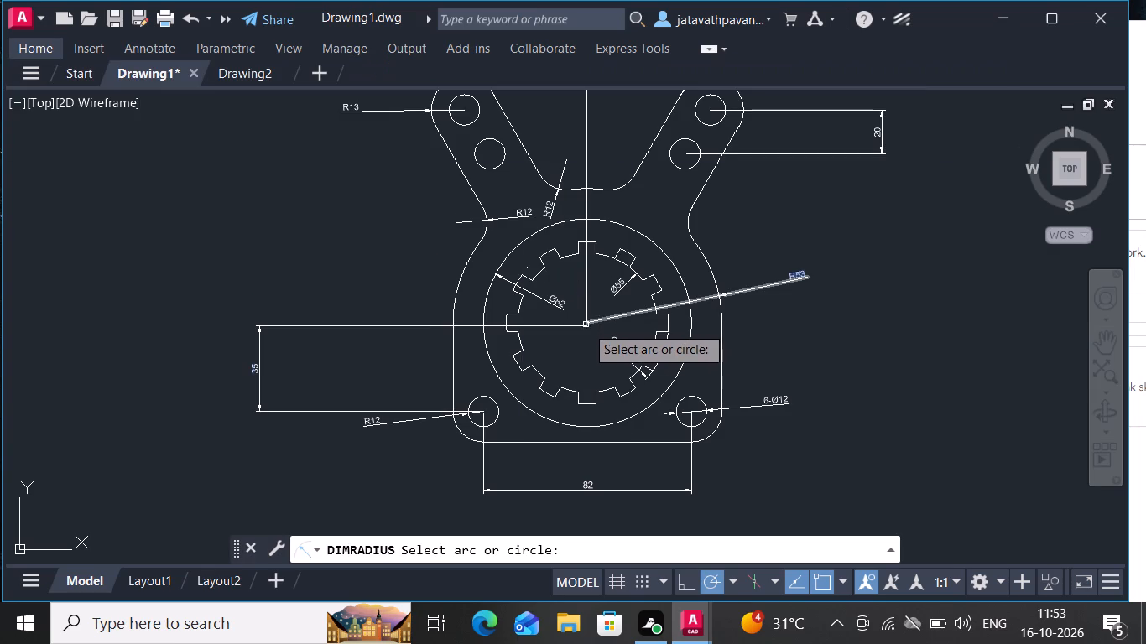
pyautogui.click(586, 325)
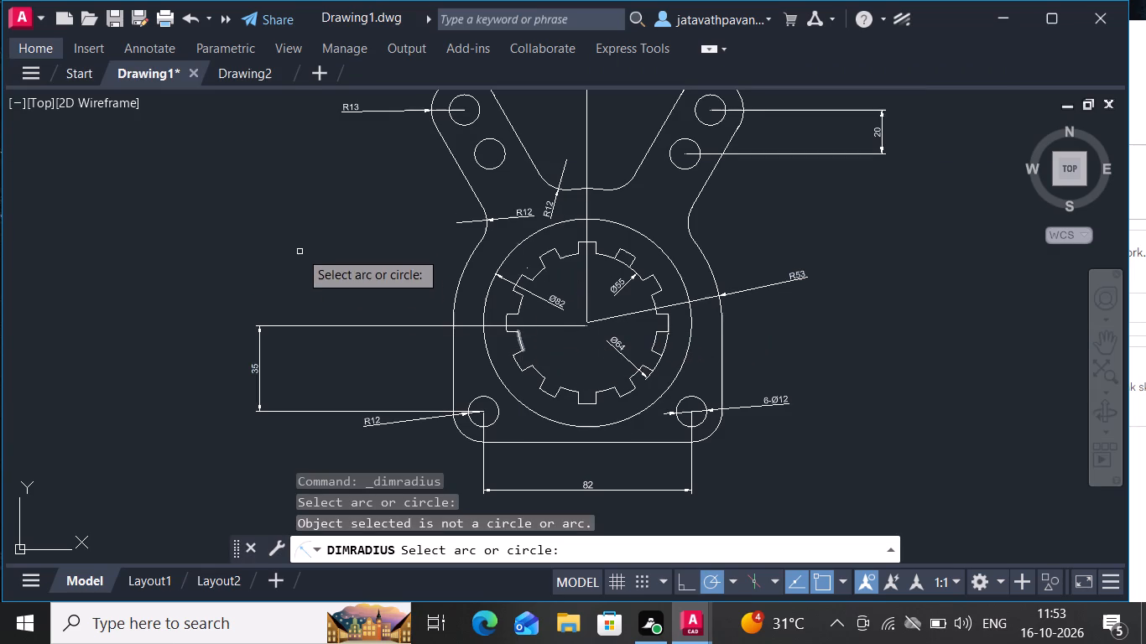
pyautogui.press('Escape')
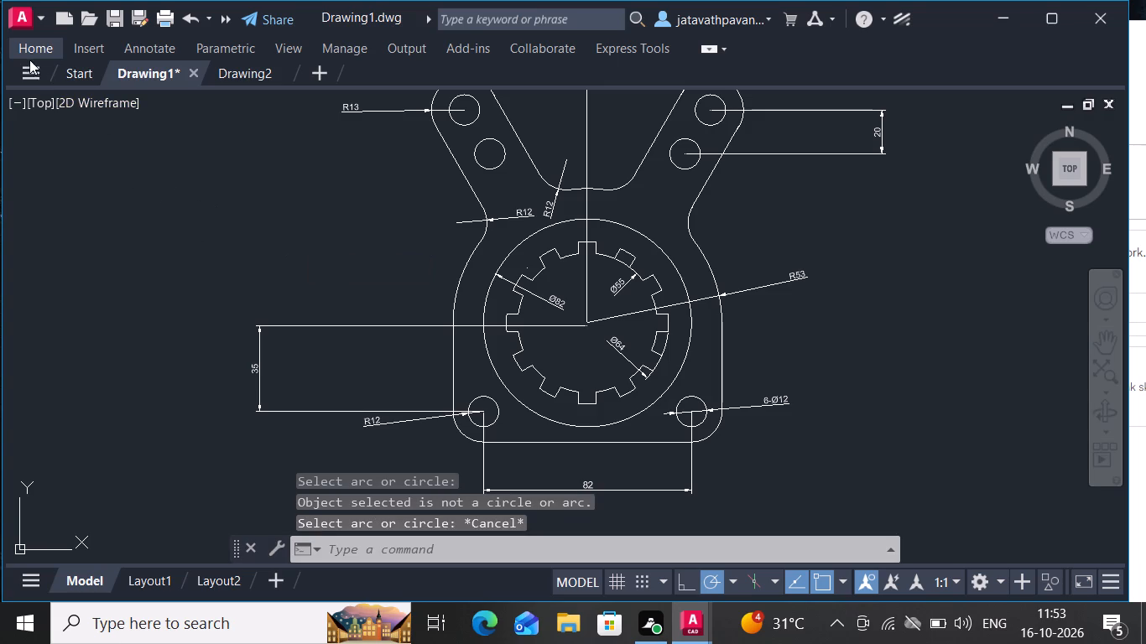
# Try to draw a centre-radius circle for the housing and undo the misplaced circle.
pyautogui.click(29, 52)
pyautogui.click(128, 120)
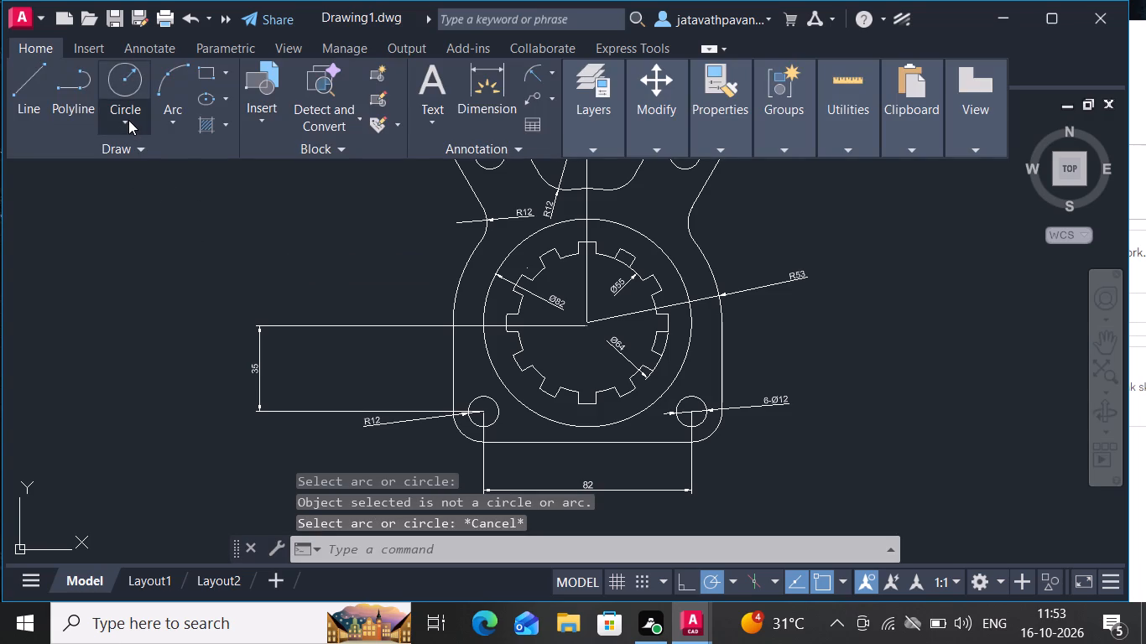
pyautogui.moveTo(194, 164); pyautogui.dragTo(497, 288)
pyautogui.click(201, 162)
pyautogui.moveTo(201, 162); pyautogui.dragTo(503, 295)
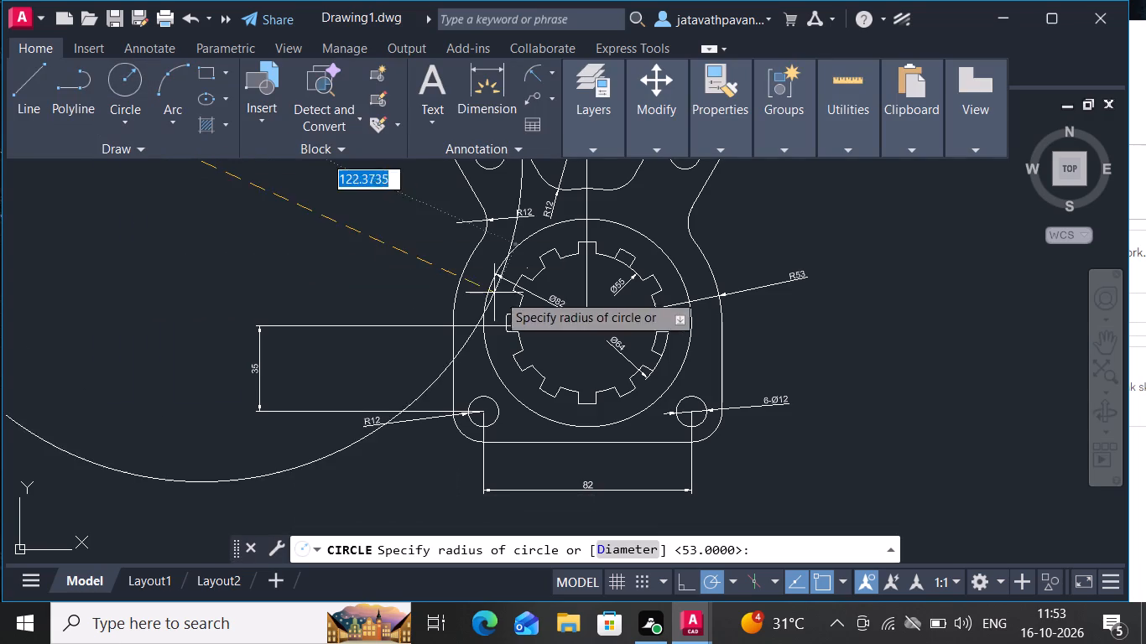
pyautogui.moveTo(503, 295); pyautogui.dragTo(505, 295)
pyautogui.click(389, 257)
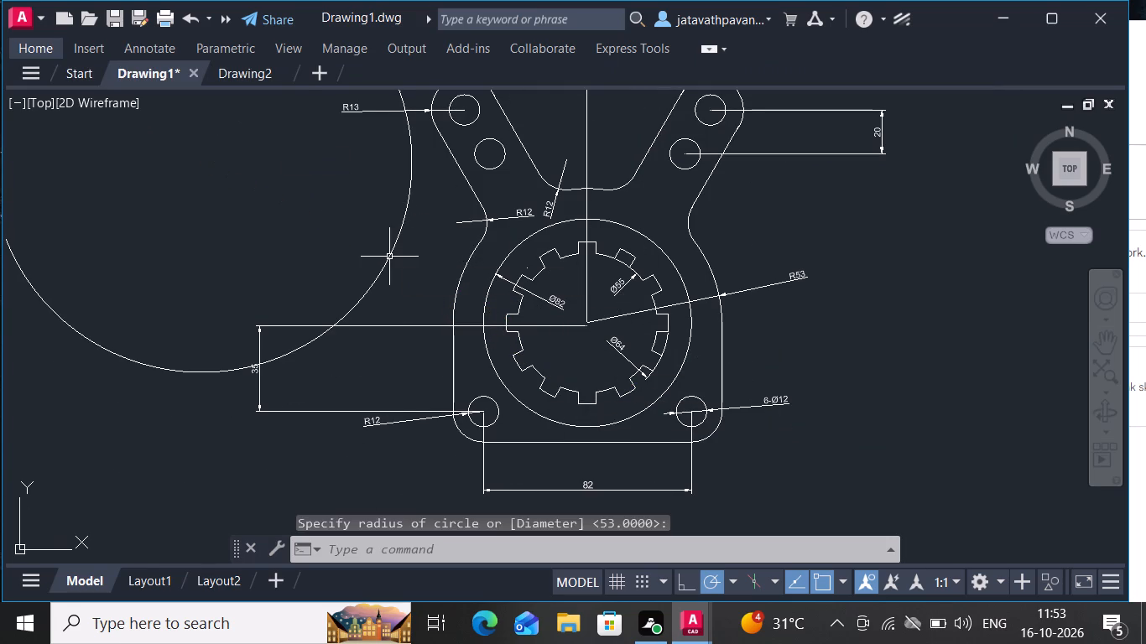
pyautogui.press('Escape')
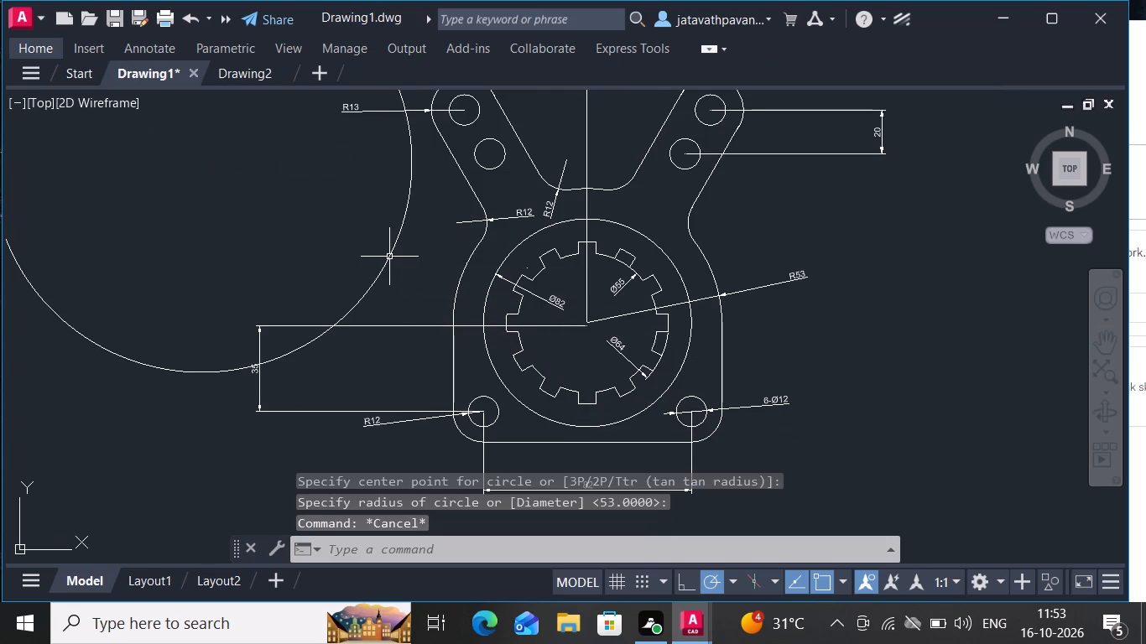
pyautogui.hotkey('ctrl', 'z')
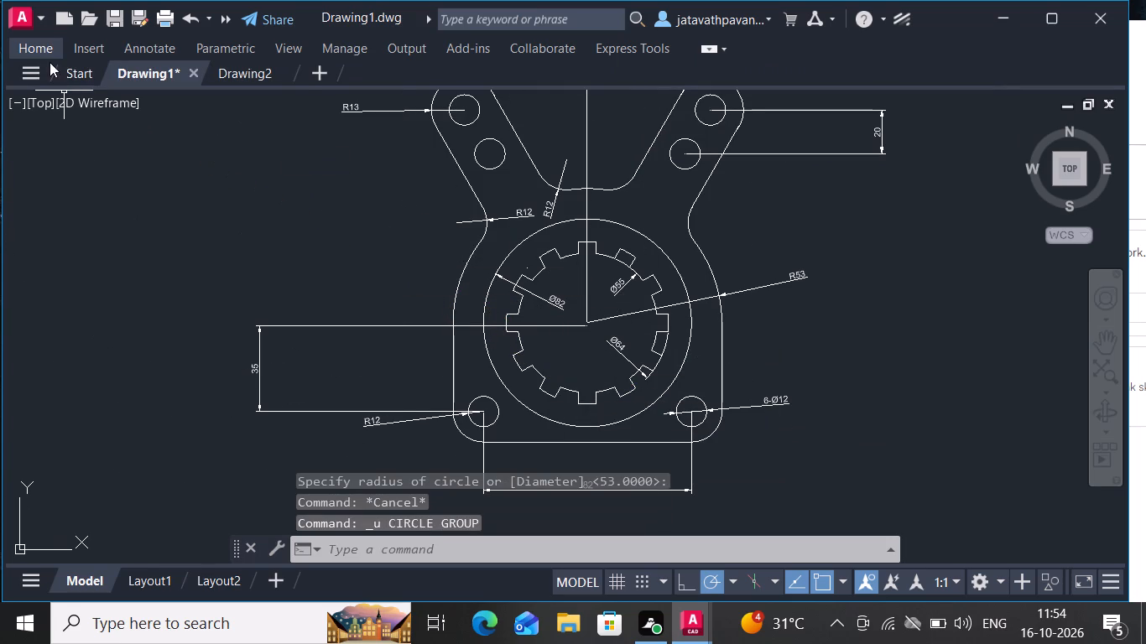
# Draw a circle of radius 77 centred on the notched bore's centre.
pyautogui.click(48, 55)
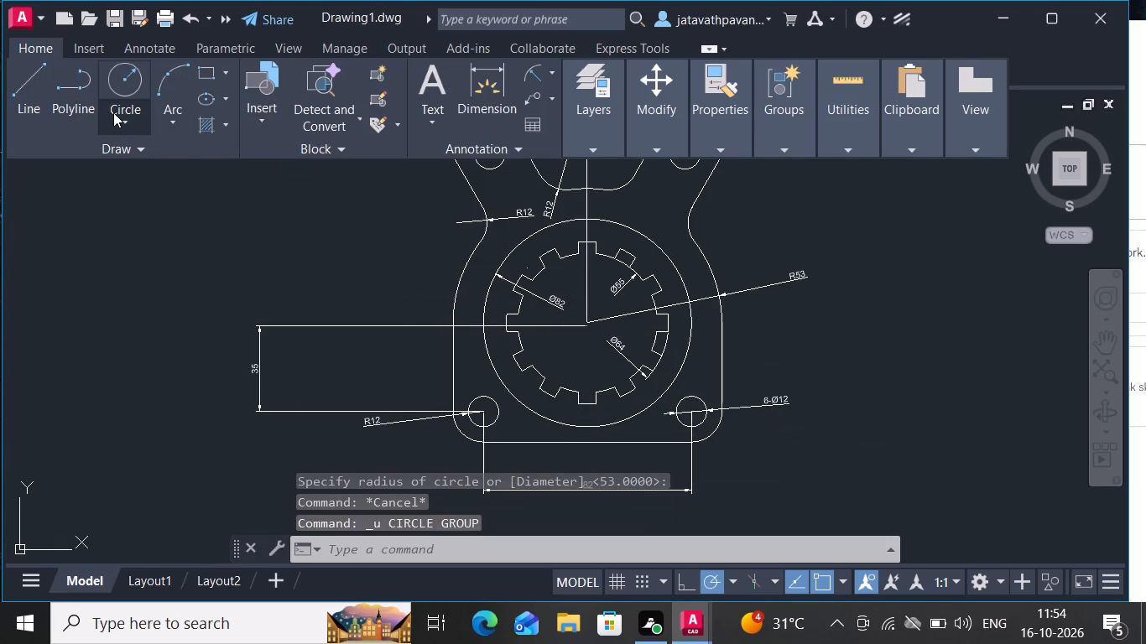
pyautogui.moveTo(114, 112); pyautogui.dragTo(123, 100)
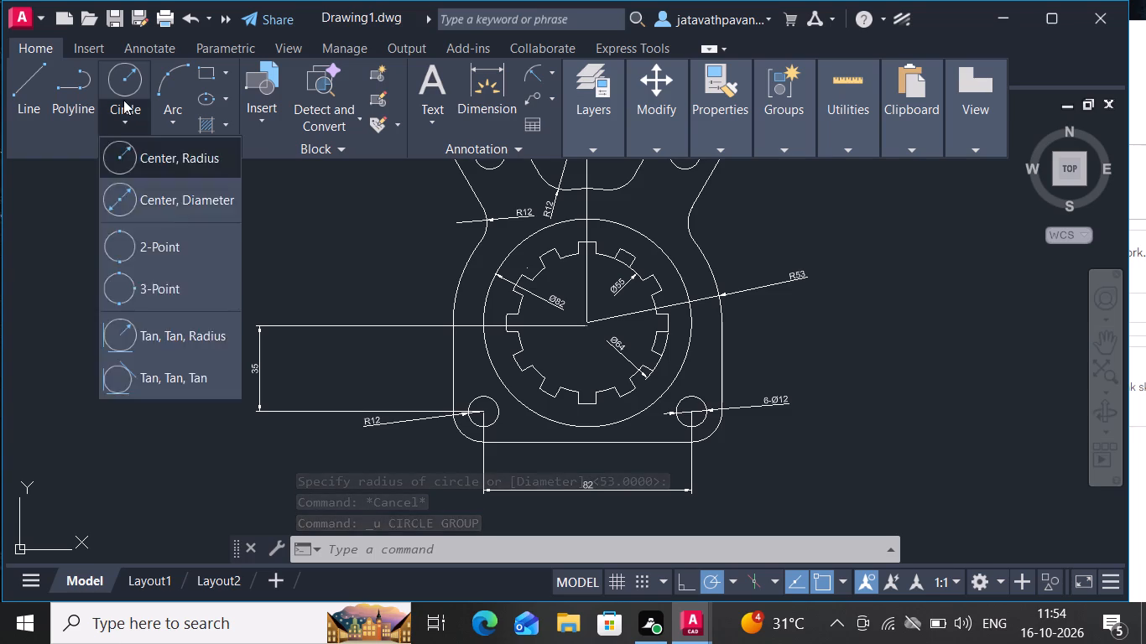
pyautogui.click(123, 100)
pyautogui.click(135, 120)
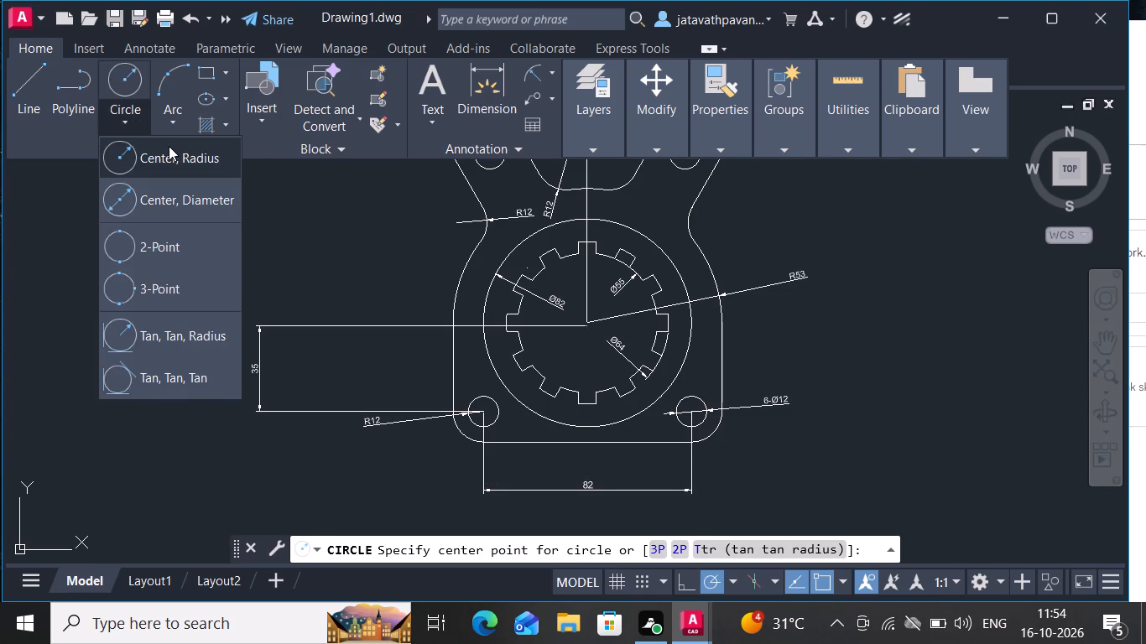
pyautogui.click(169, 146)
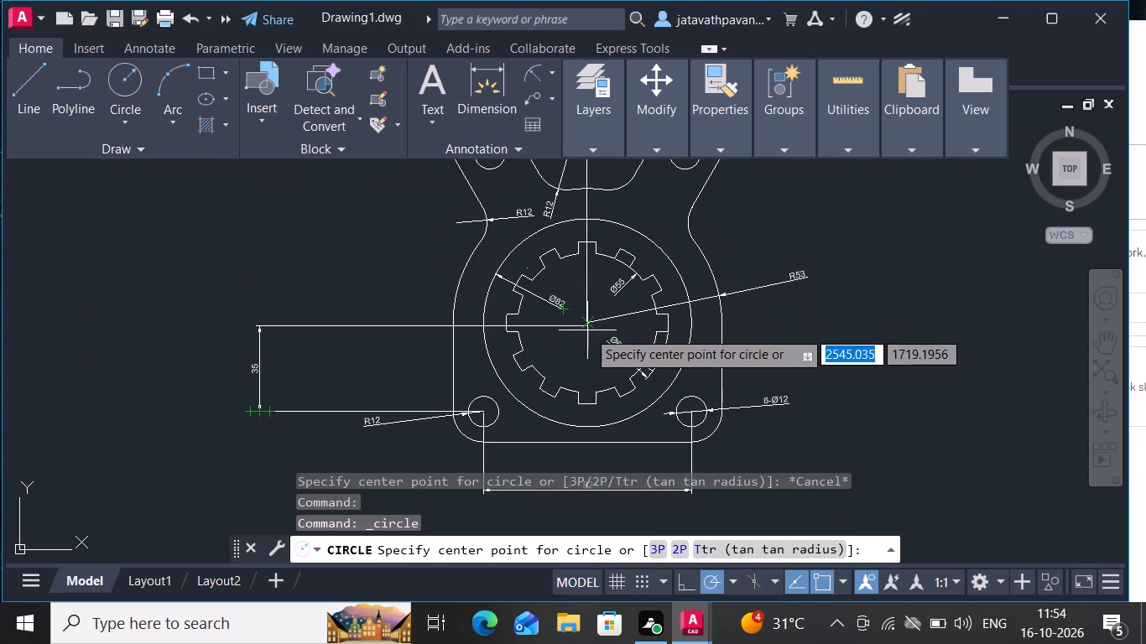
pyautogui.moveTo(586, 326); pyautogui.dragTo(550, 316)
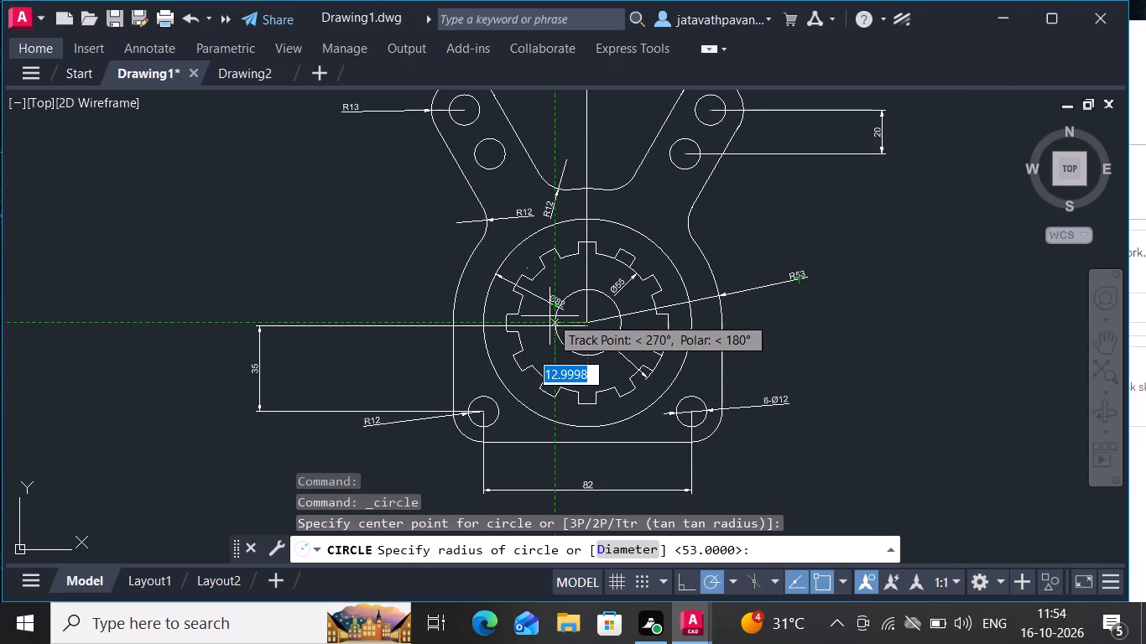
pyautogui.write('77')
pyautogui.press('Return')
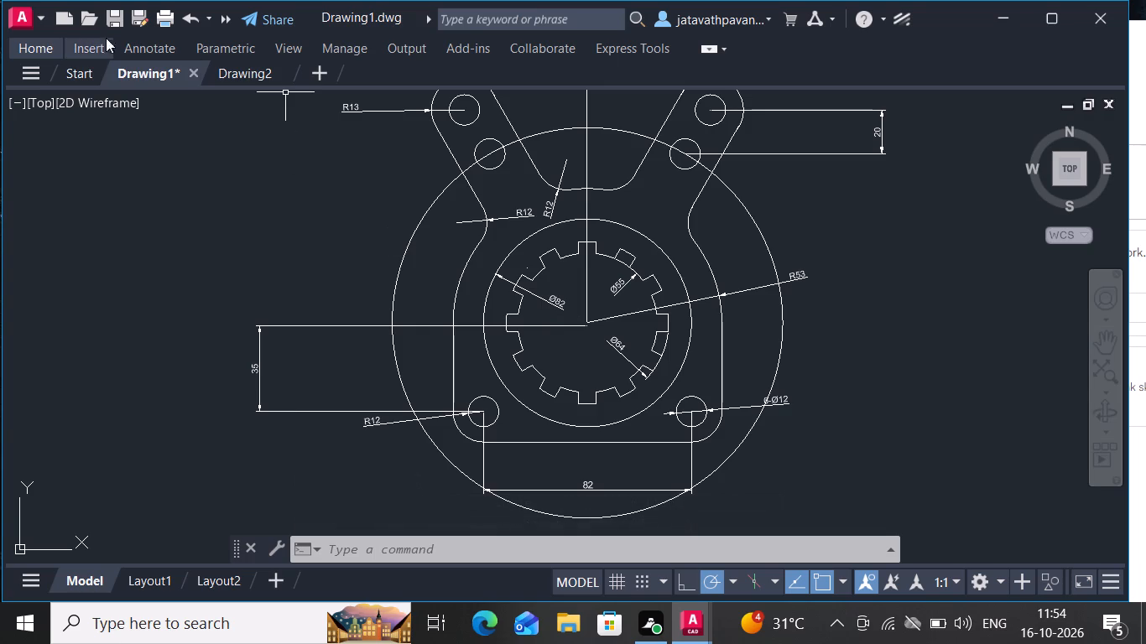
# Trim away the lower part of the new circle outside the body, keeping the arc between the lugs' outer edges.
pyautogui.write('tr')
pyautogui.click(200, 154)
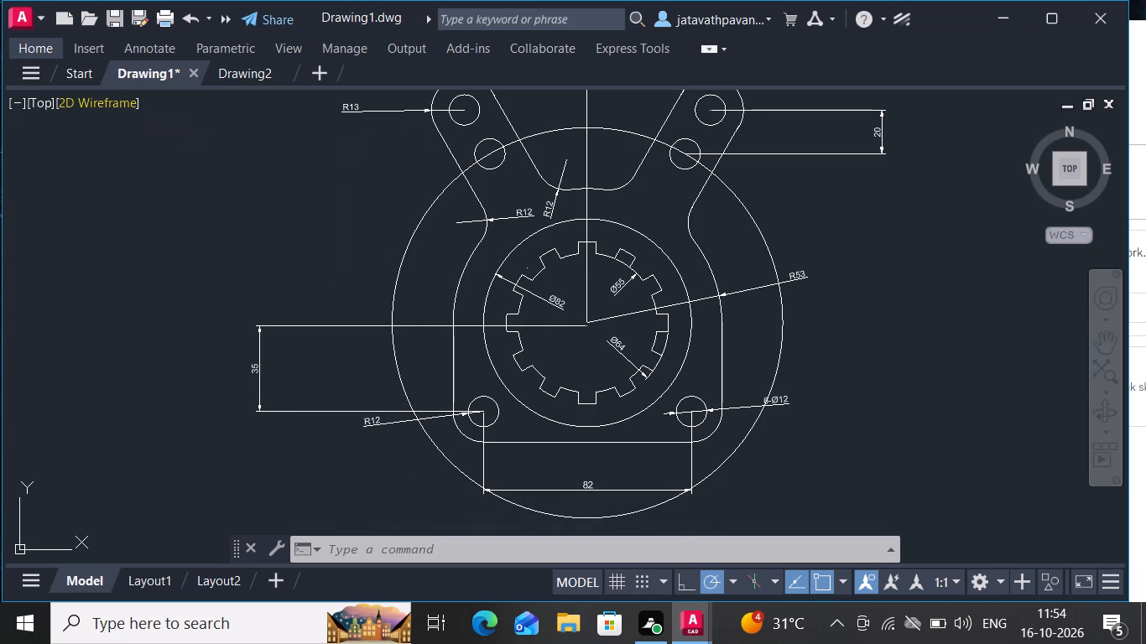
pyautogui.click(418, 226)
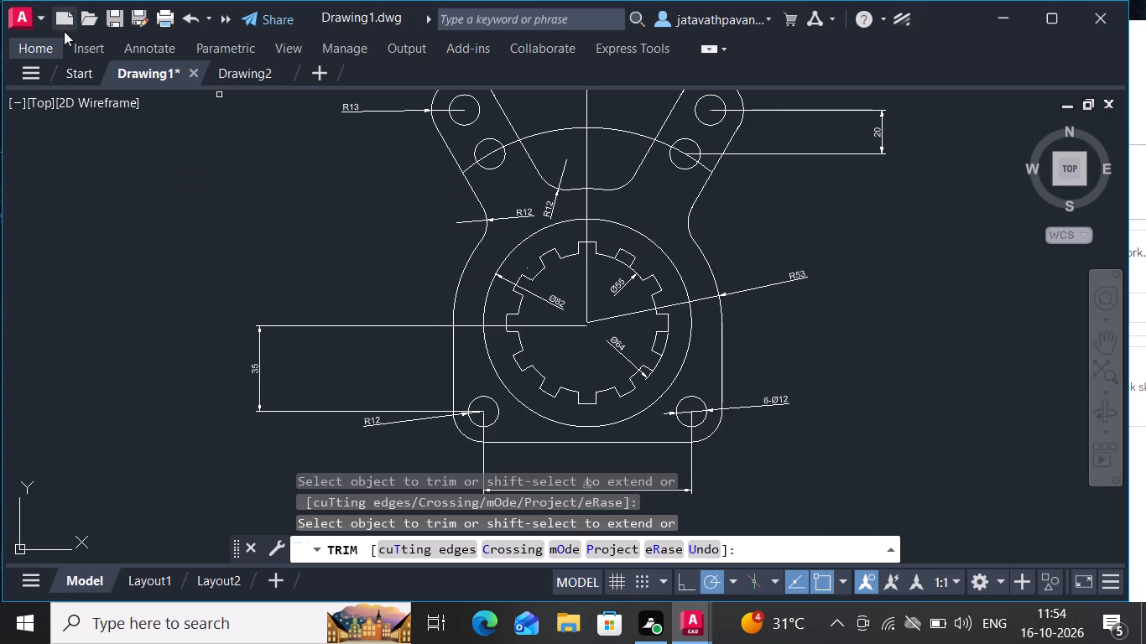
# Add a radius dimension to the trimmed arc at its left end, placing its text outside the body below the left lug.
pyautogui.click(29, 44)
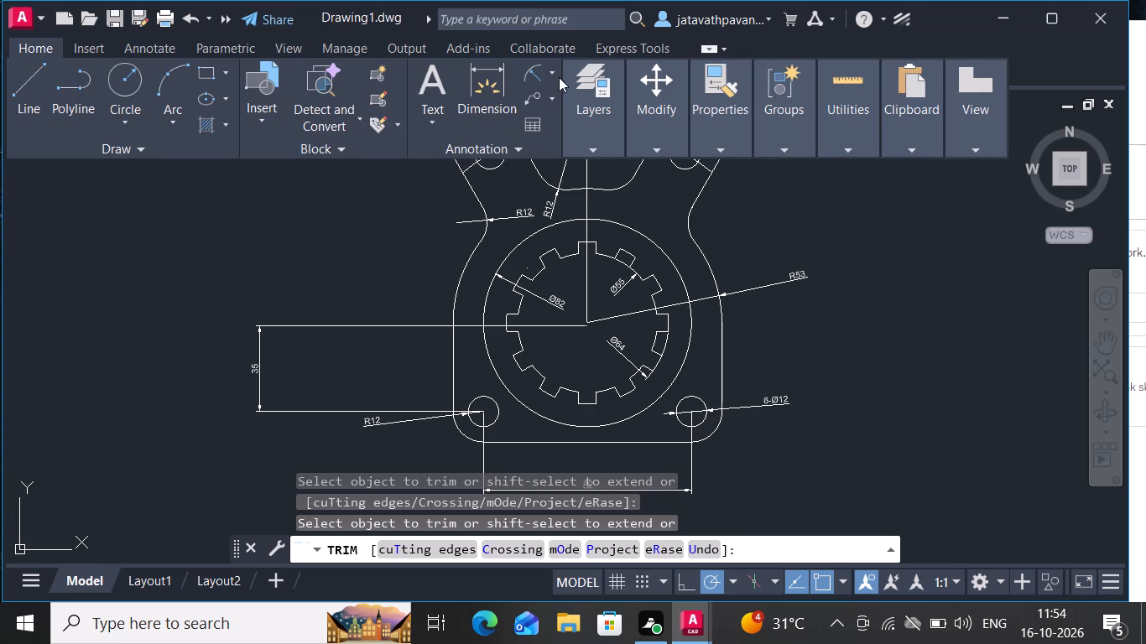
pyautogui.click(529, 69)
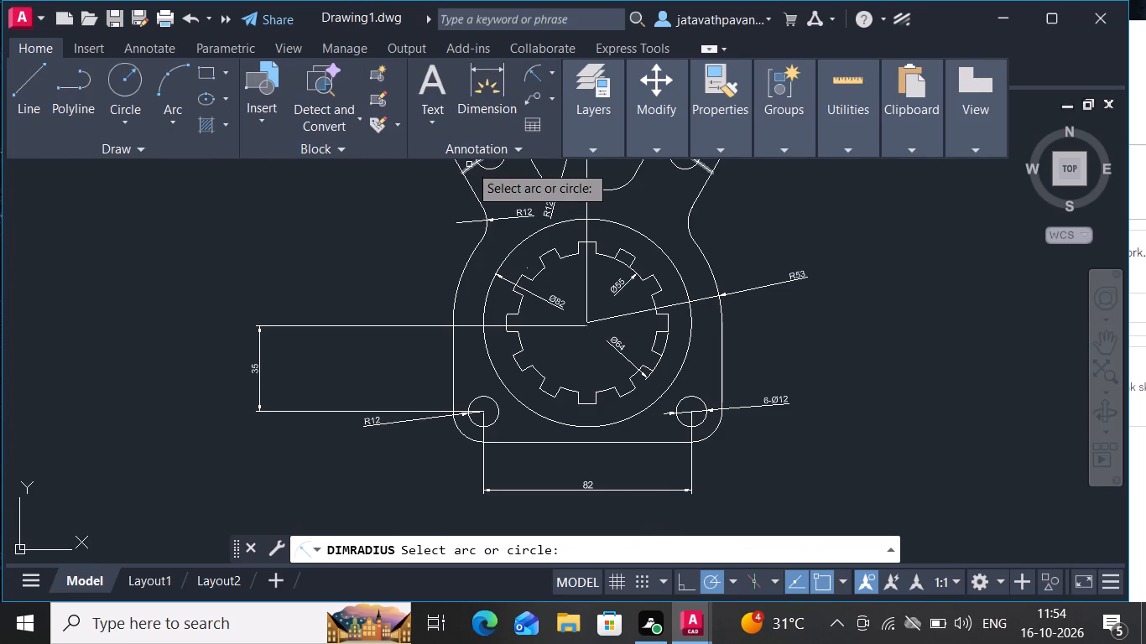
pyautogui.moveTo(469, 164); pyautogui.dragTo(418, 191)
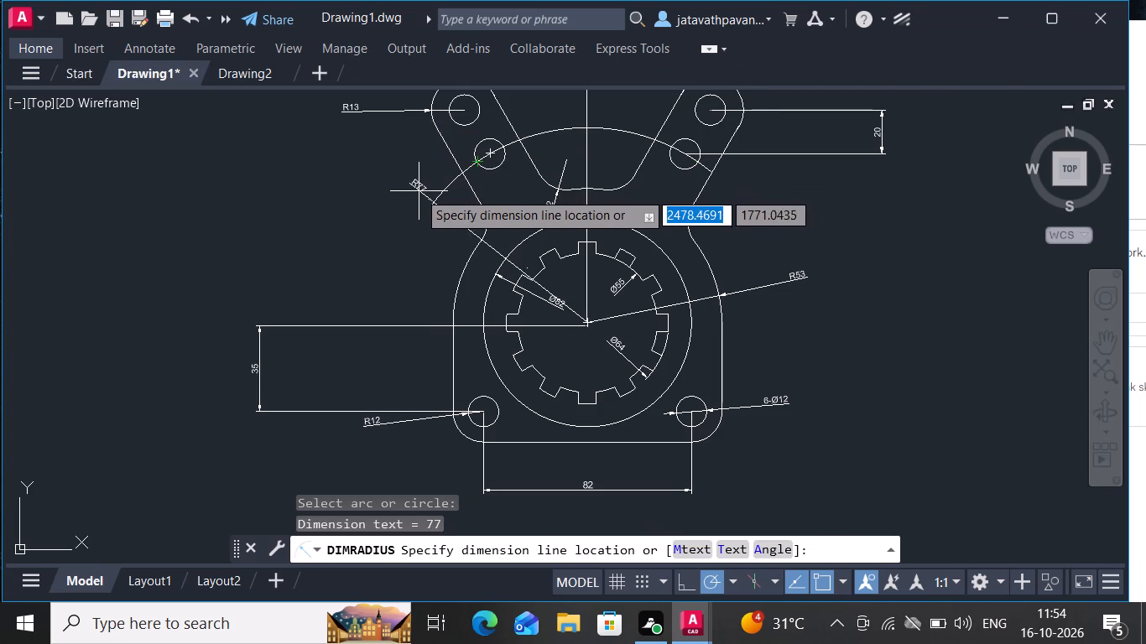
pyautogui.moveTo(418, 191); pyautogui.dragTo(409, 200)
pyautogui.click(409, 200)
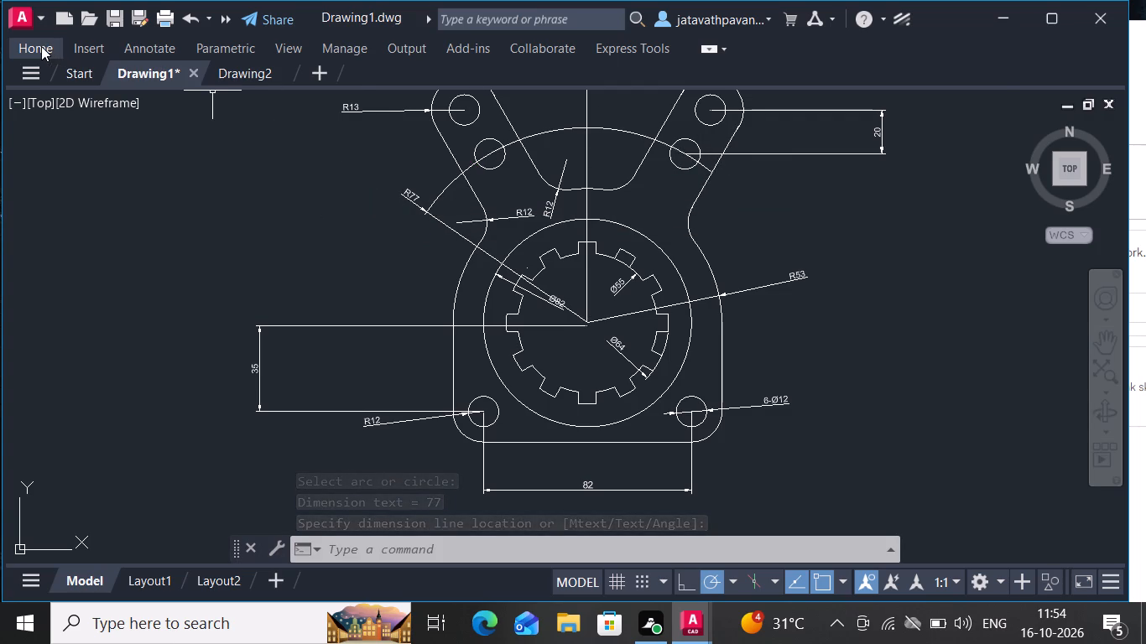
# Add a radius dimension to the trimmed arc at its right end, placing its text outside the body below the right lug.
pyautogui.moveTo(41, 46); pyautogui.dragTo(419, 127)
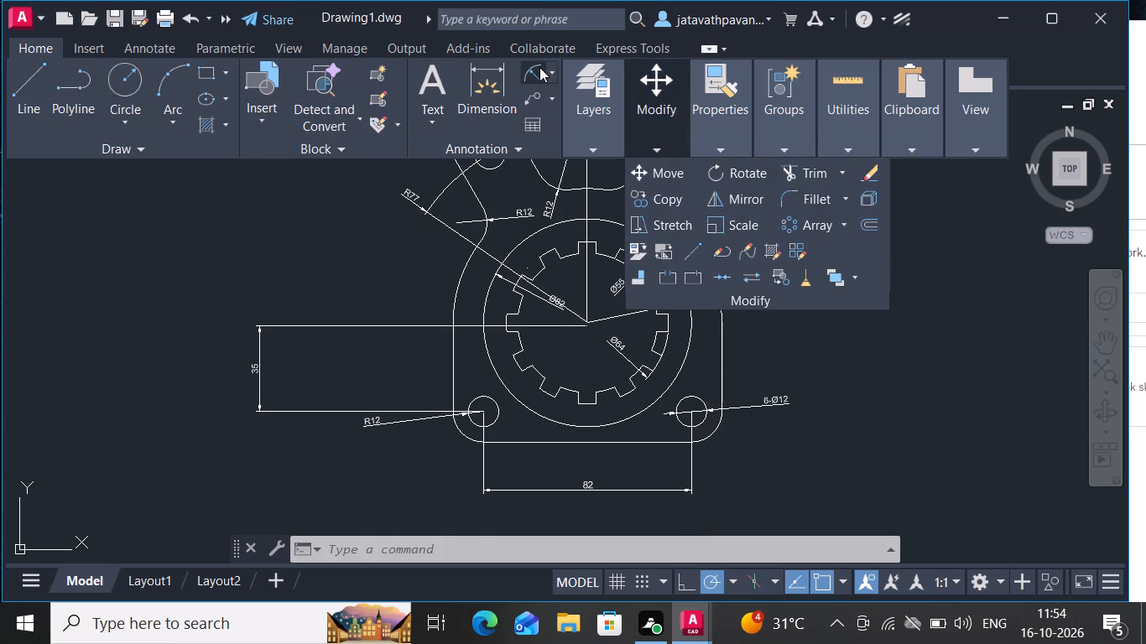
pyautogui.click(539, 67)
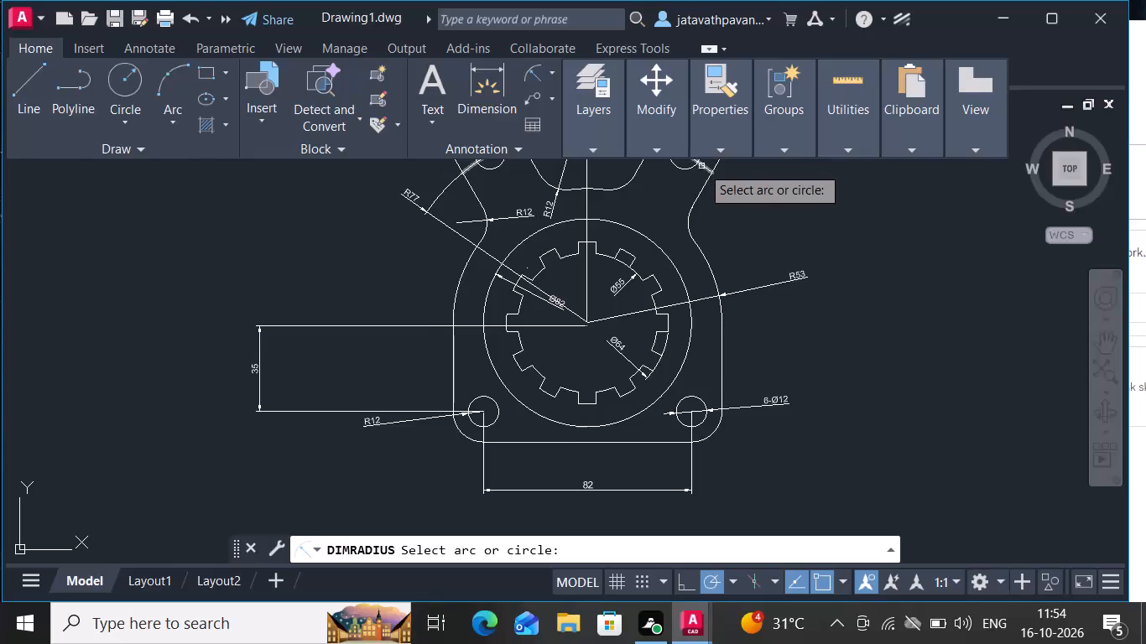
pyautogui.moveTo(709, 169); pyautogui.dragTo(754, 198)
pyautogui.click(754, 198)
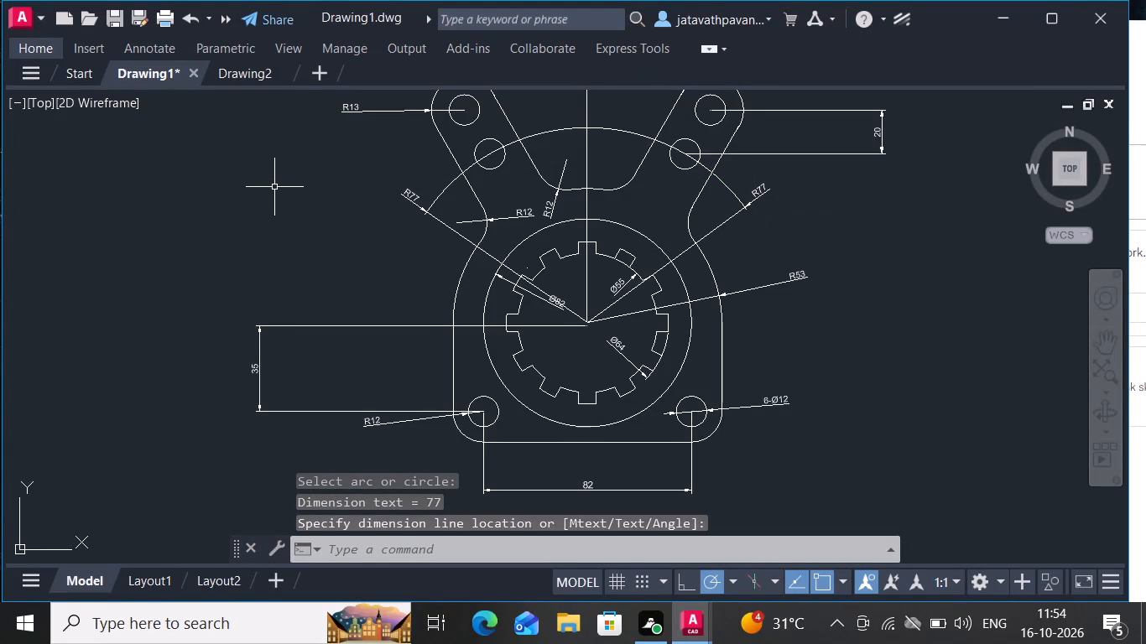
pyautogui.press('Escape')
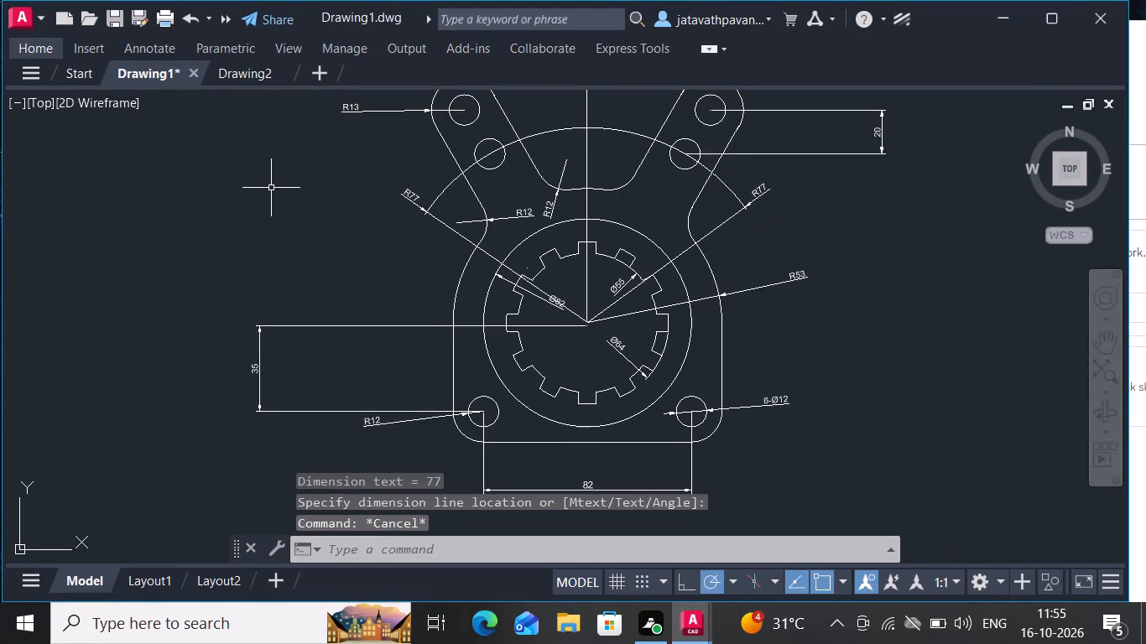
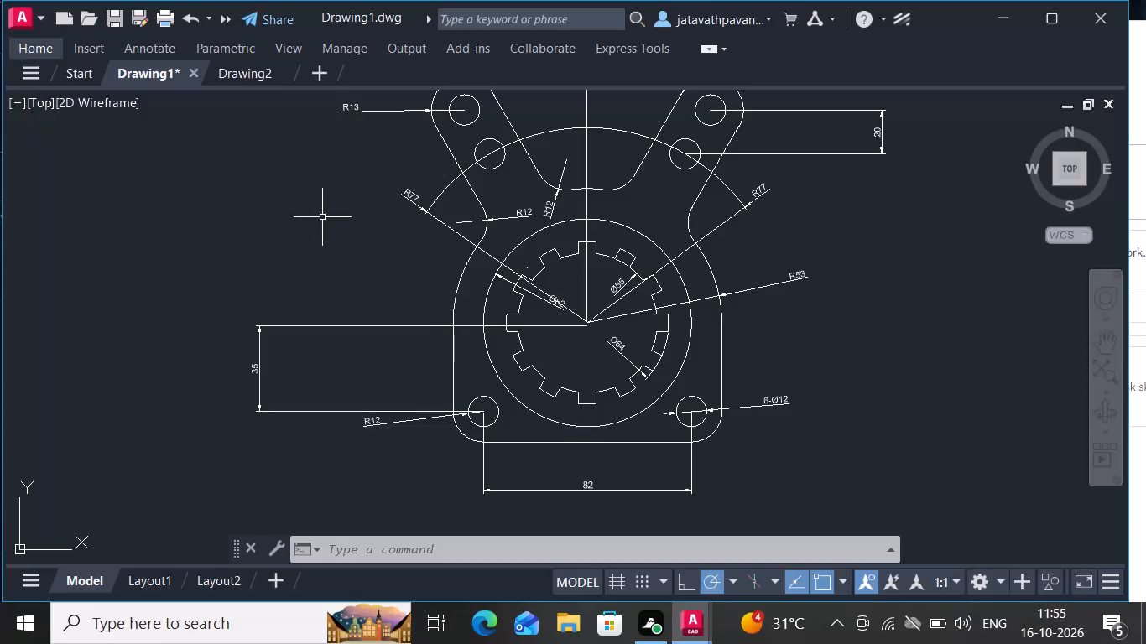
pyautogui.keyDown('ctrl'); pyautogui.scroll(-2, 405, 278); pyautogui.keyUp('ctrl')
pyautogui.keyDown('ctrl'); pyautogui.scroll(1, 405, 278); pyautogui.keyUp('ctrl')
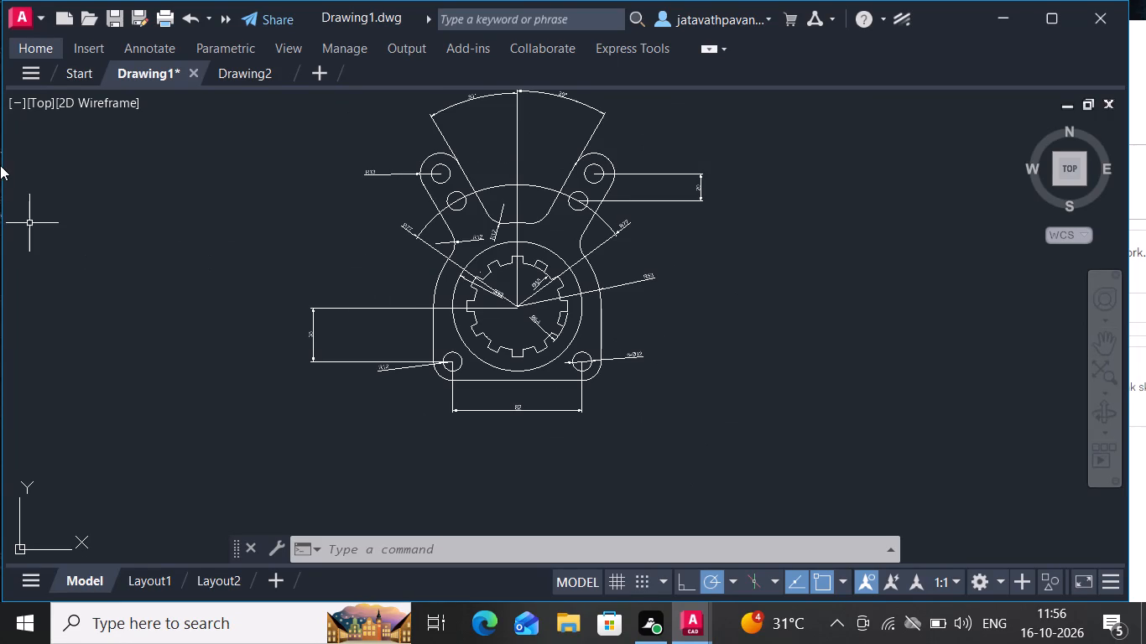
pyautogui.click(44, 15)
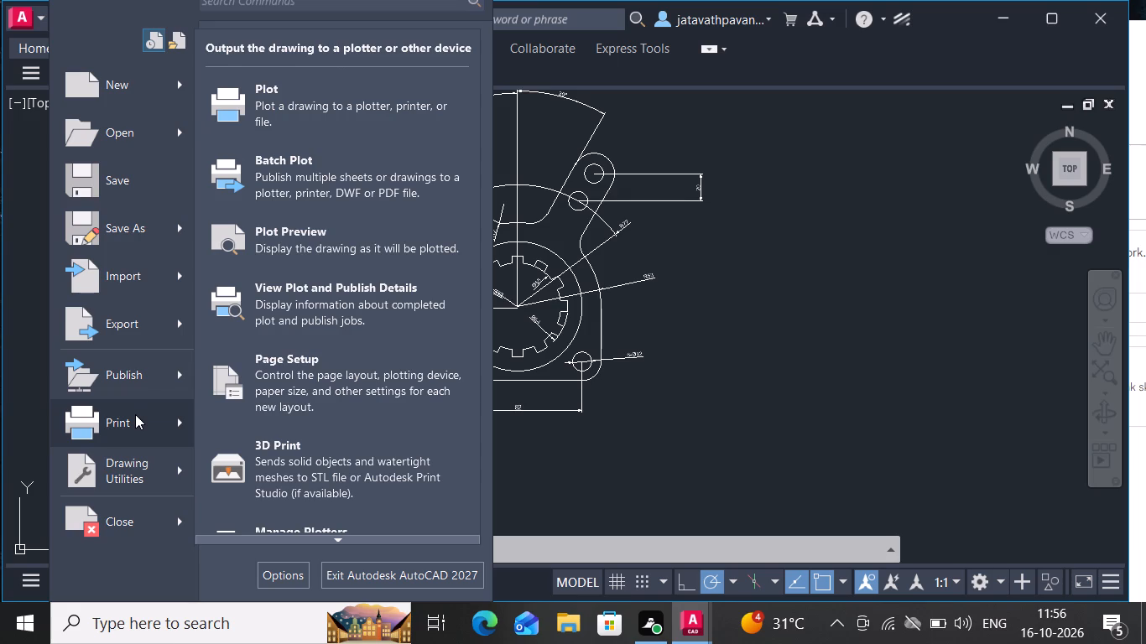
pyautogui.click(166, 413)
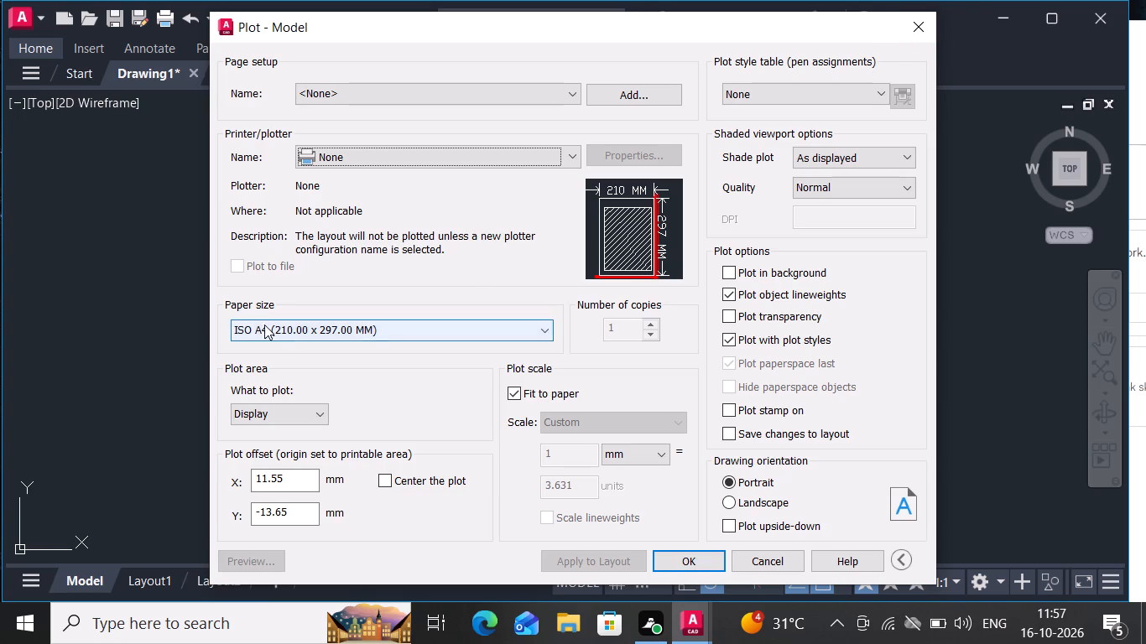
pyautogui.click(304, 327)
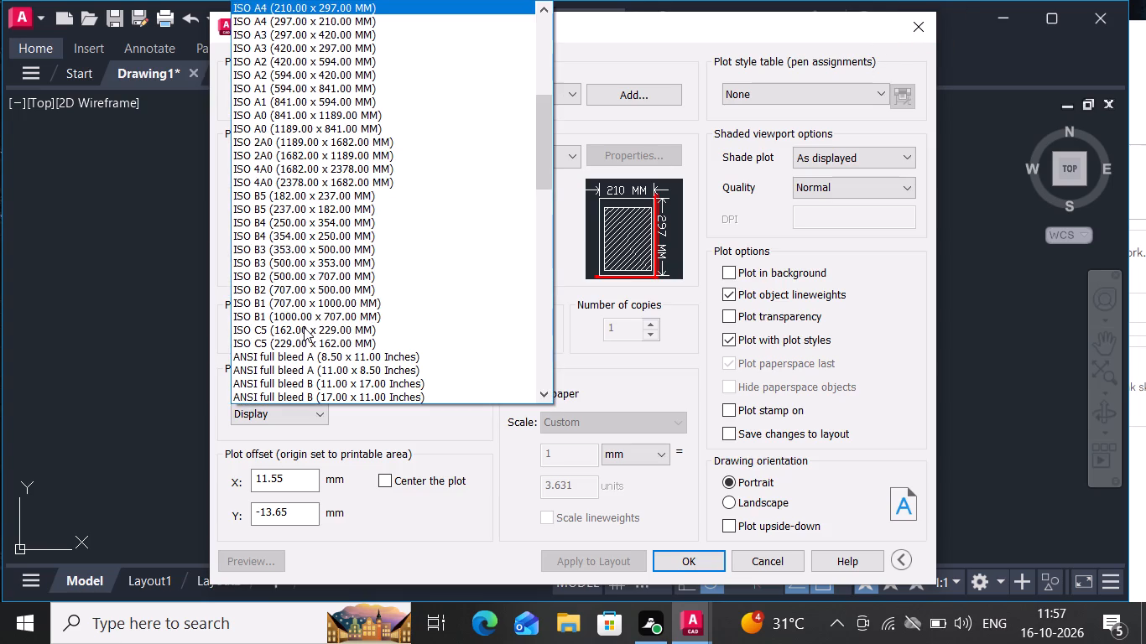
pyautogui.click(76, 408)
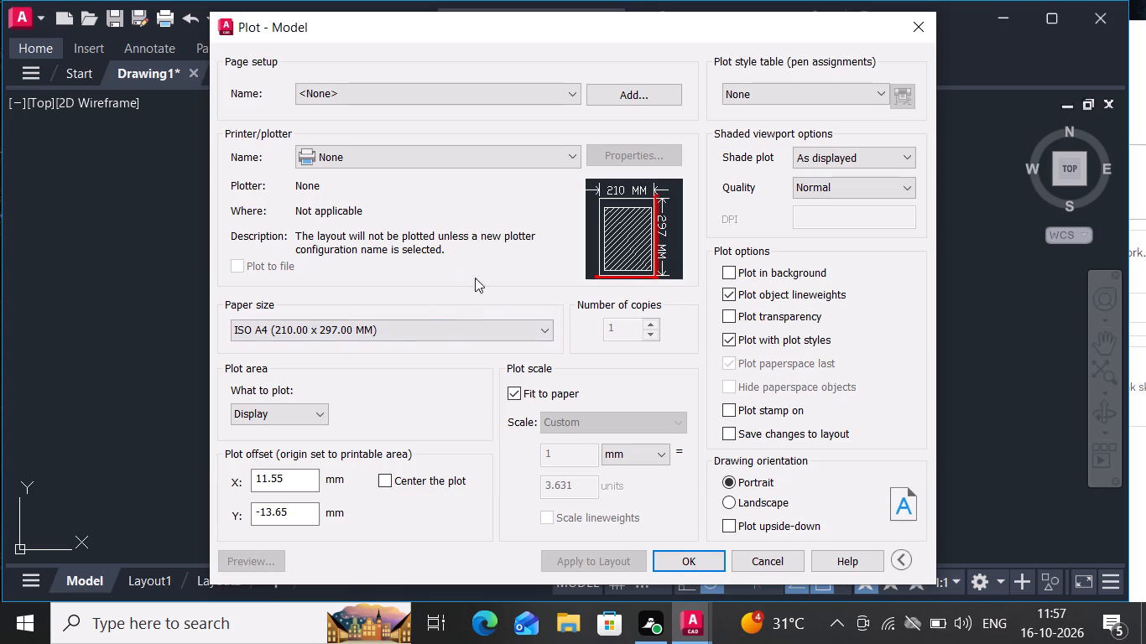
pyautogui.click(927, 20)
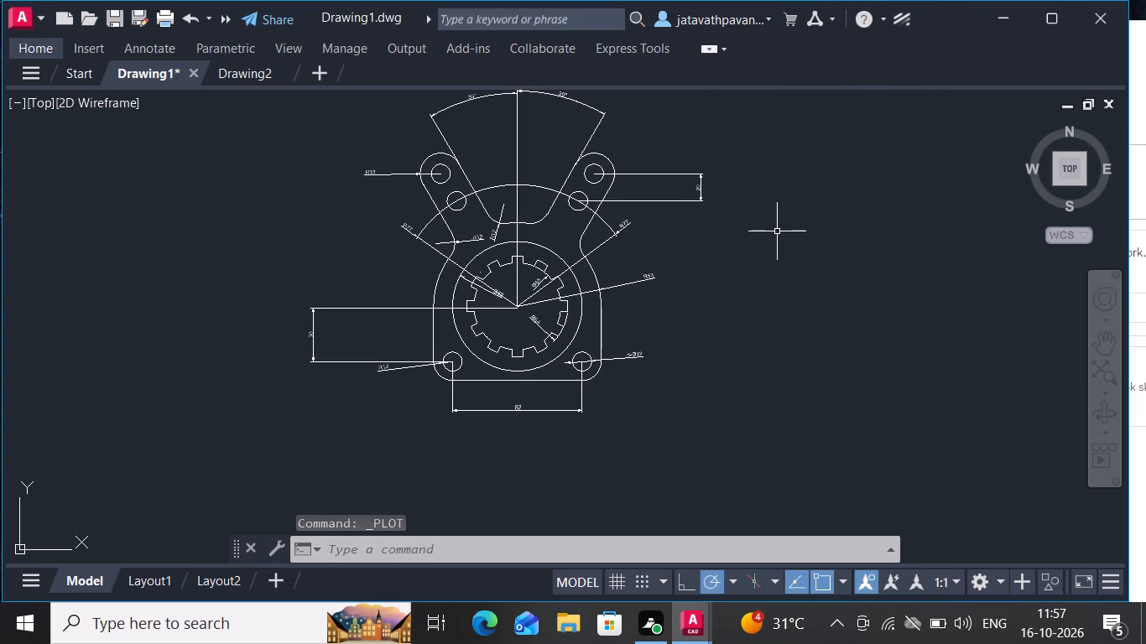
# Turn on command log file recording with LOGFILEON.
pyautogui.write('lo')
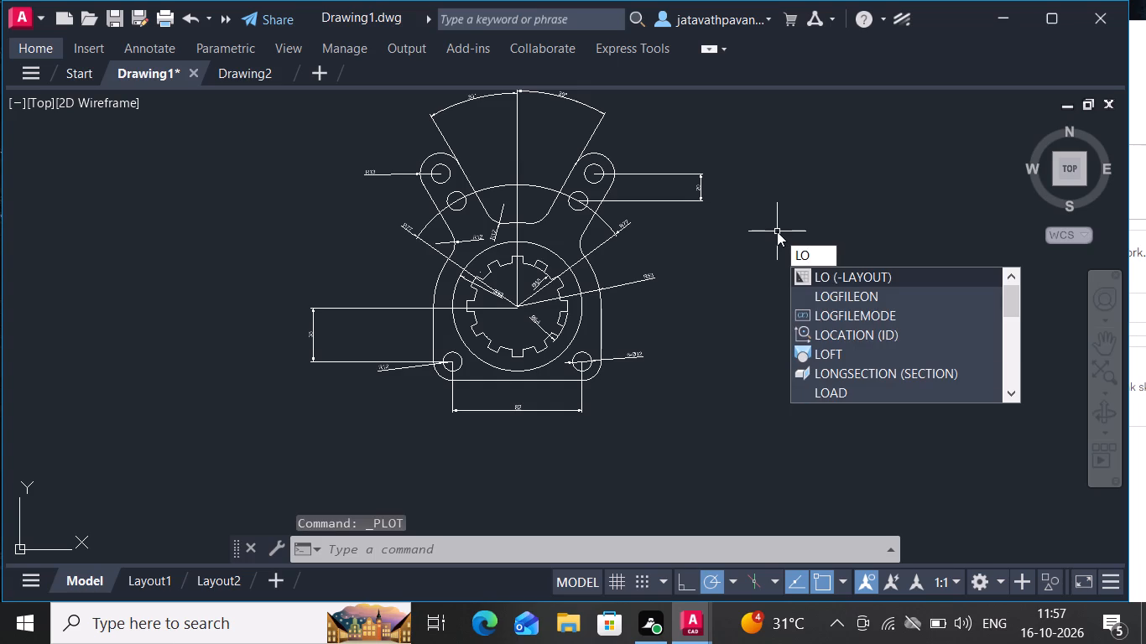
pyautogui.click(837, 293)
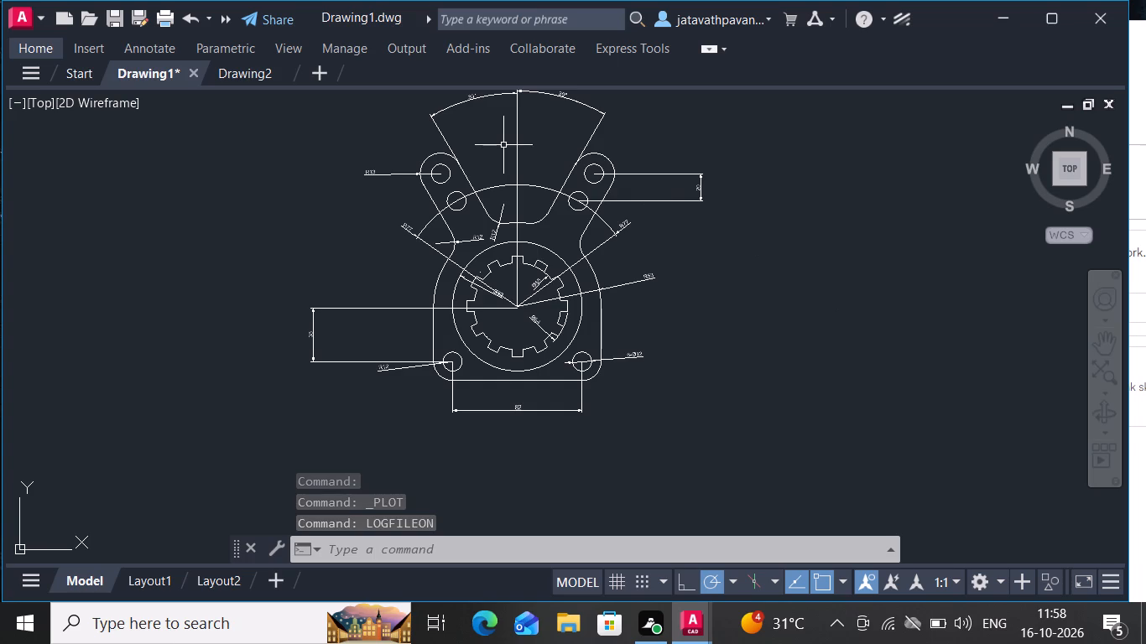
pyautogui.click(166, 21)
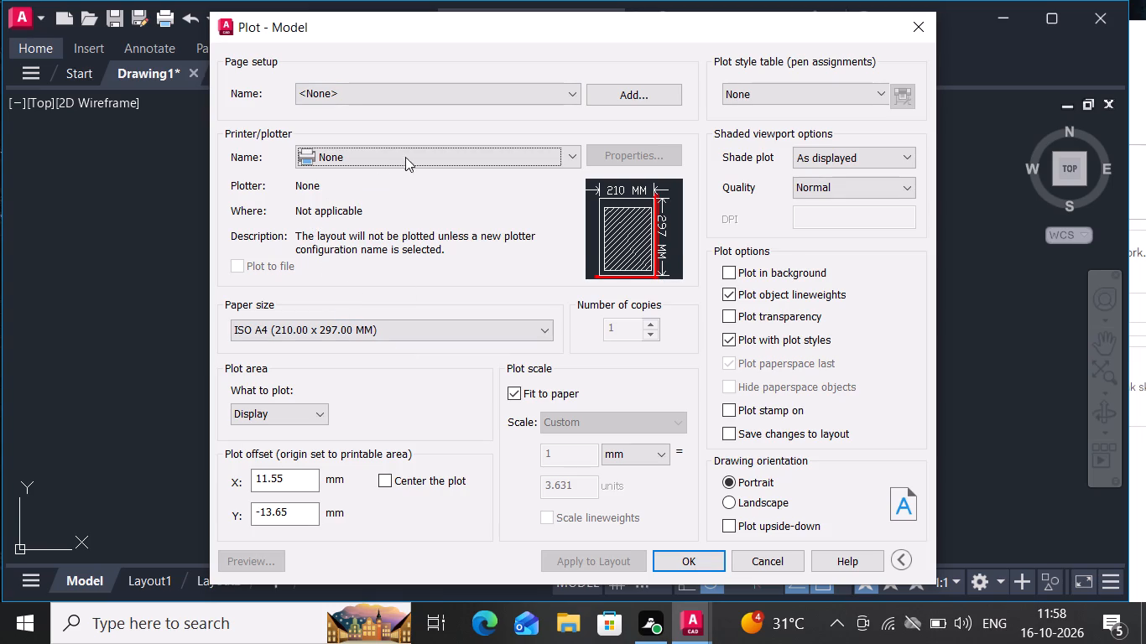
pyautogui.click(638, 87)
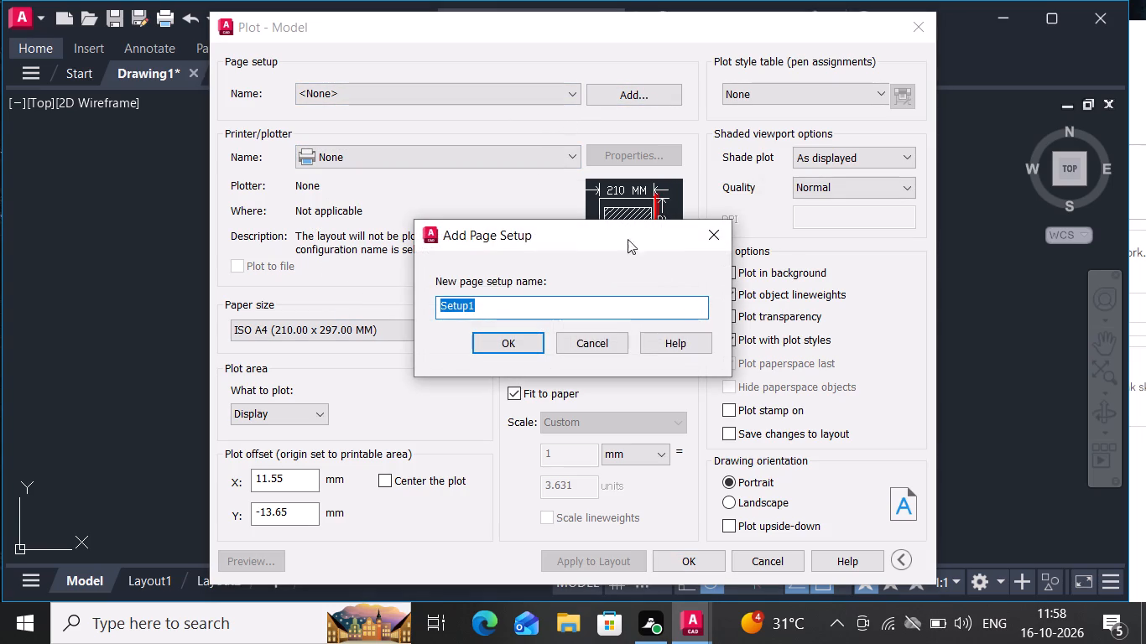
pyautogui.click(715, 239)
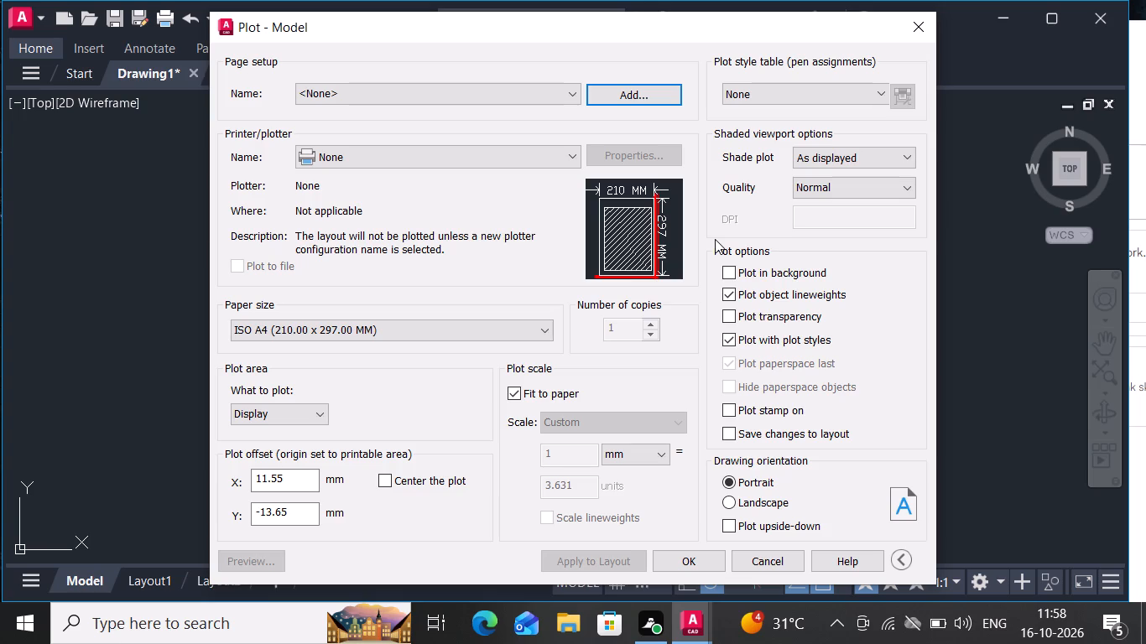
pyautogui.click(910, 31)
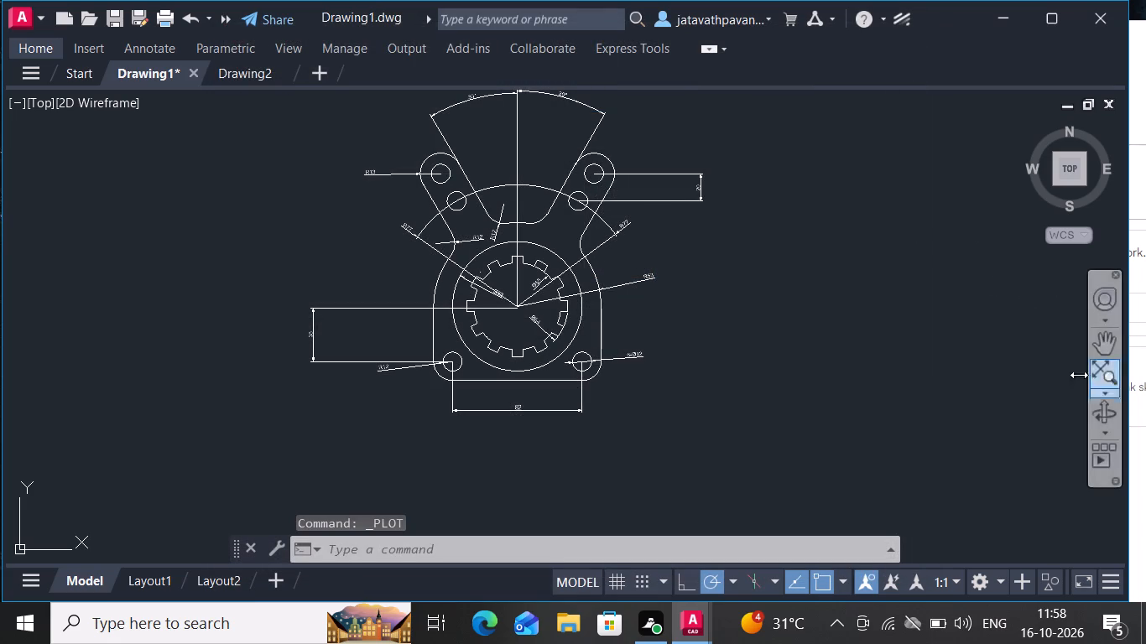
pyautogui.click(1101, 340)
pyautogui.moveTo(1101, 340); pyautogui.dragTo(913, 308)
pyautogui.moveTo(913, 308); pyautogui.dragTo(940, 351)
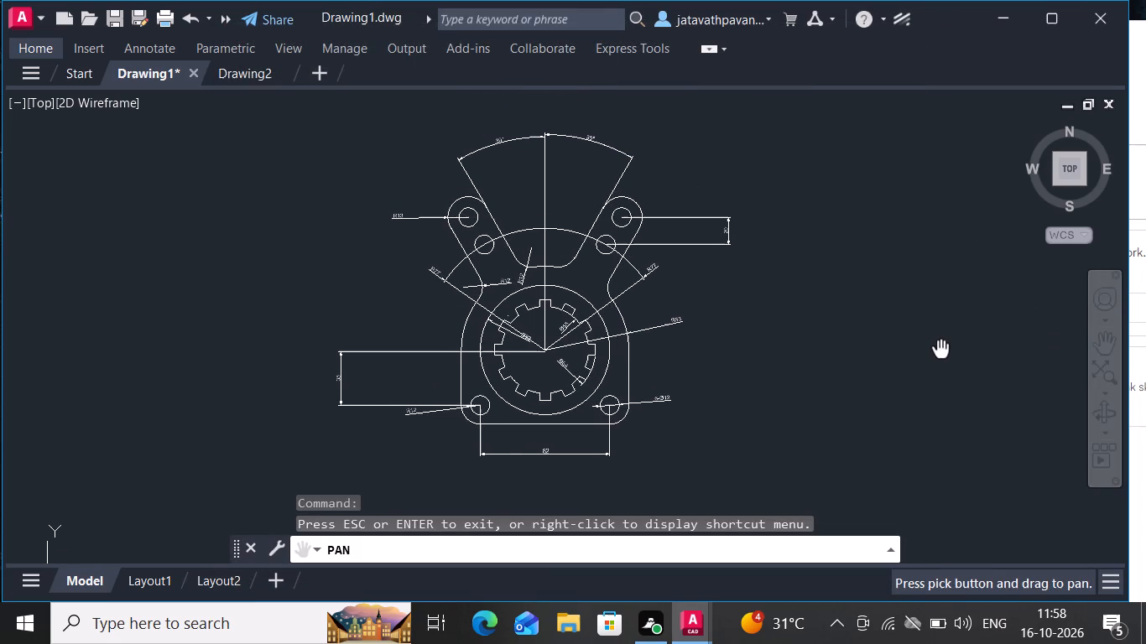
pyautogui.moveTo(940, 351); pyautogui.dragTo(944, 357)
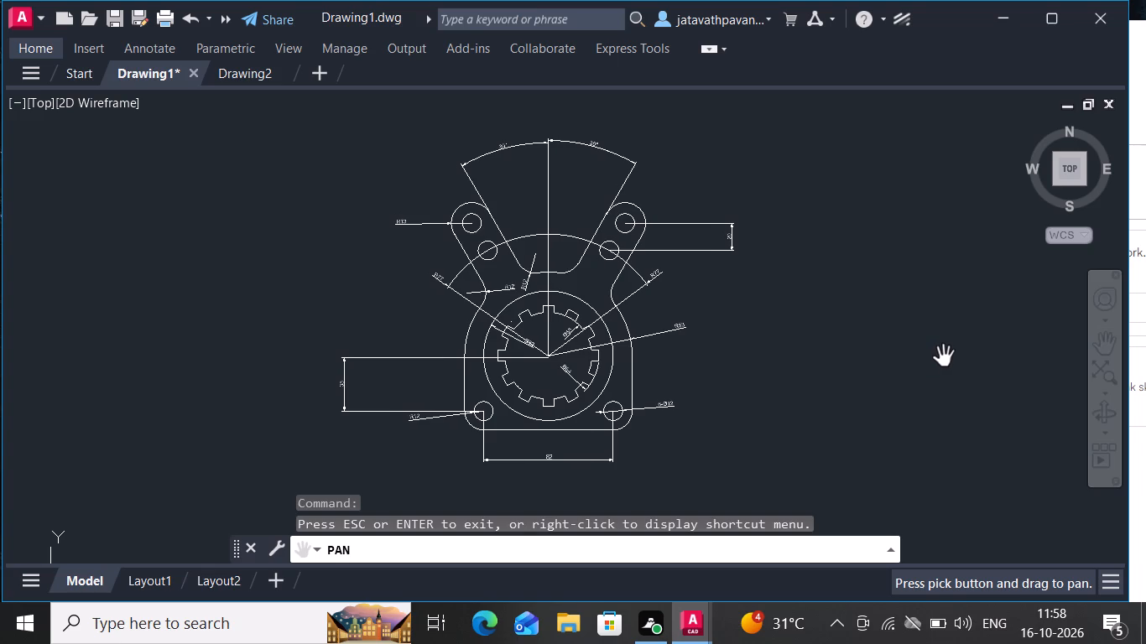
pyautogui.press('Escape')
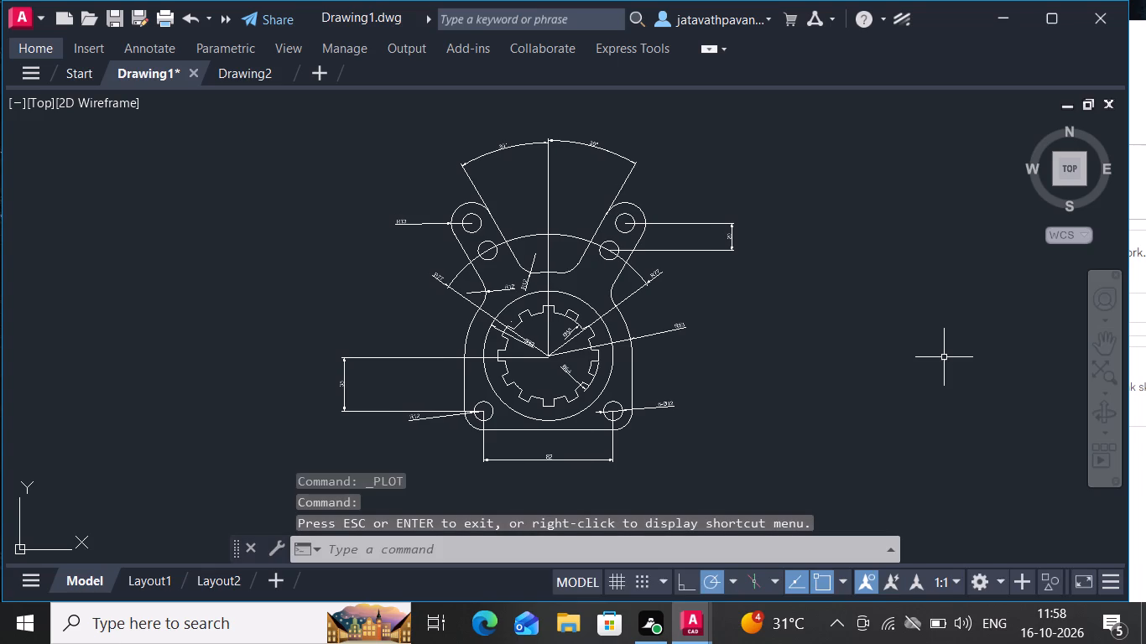
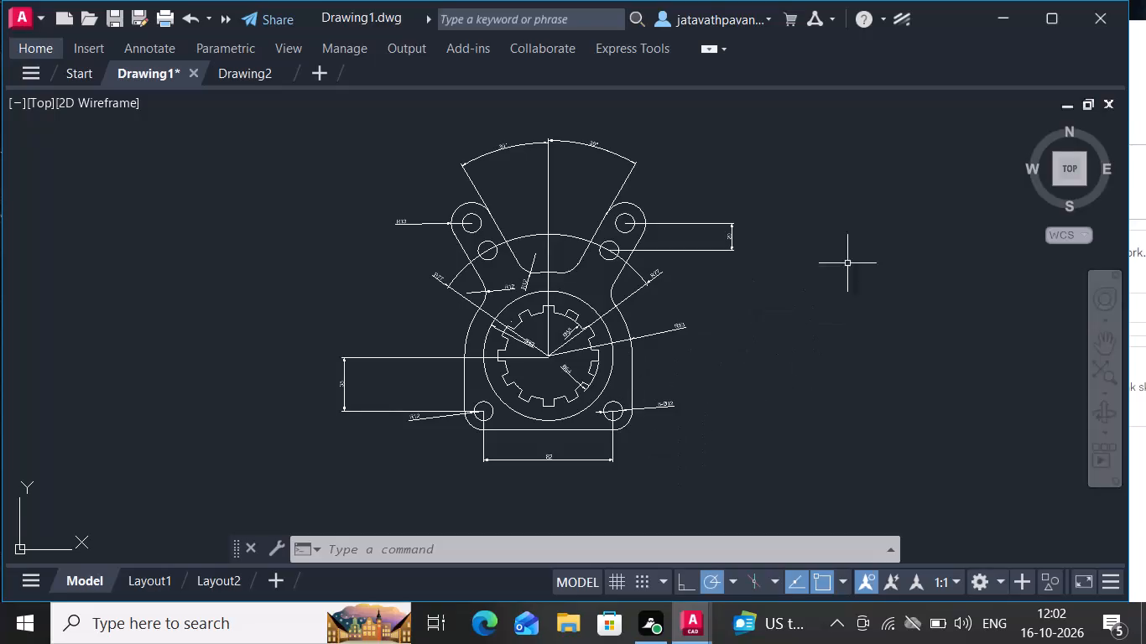
# Run LOGFILEON again to keep command log file recording turned on.
pyautogui.click(502, 544)
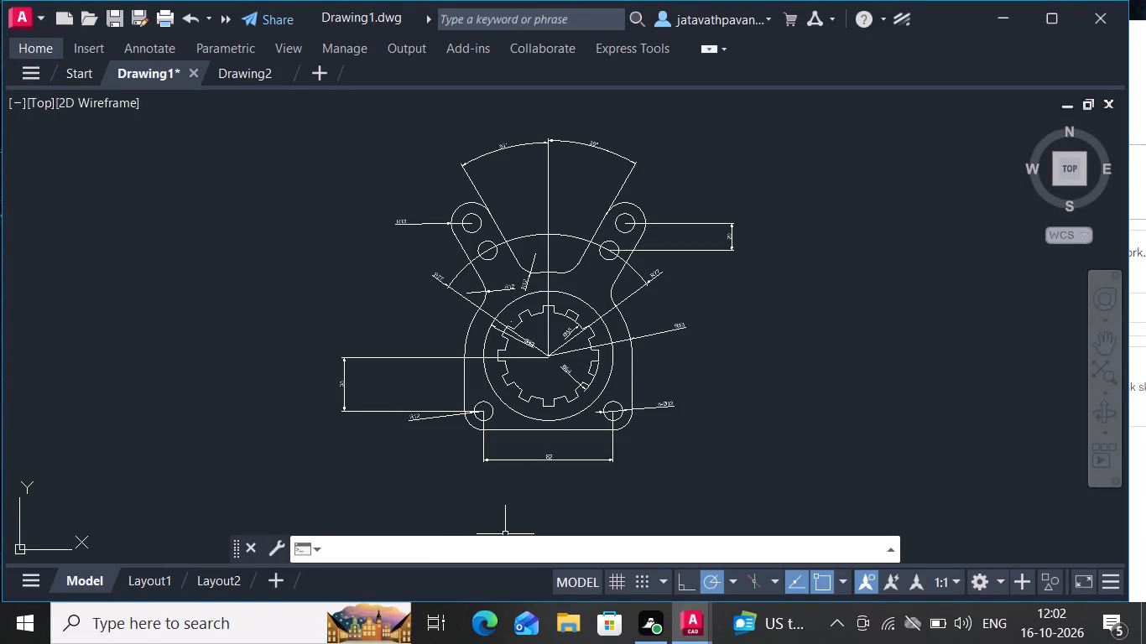
pyautogui.write('lo')
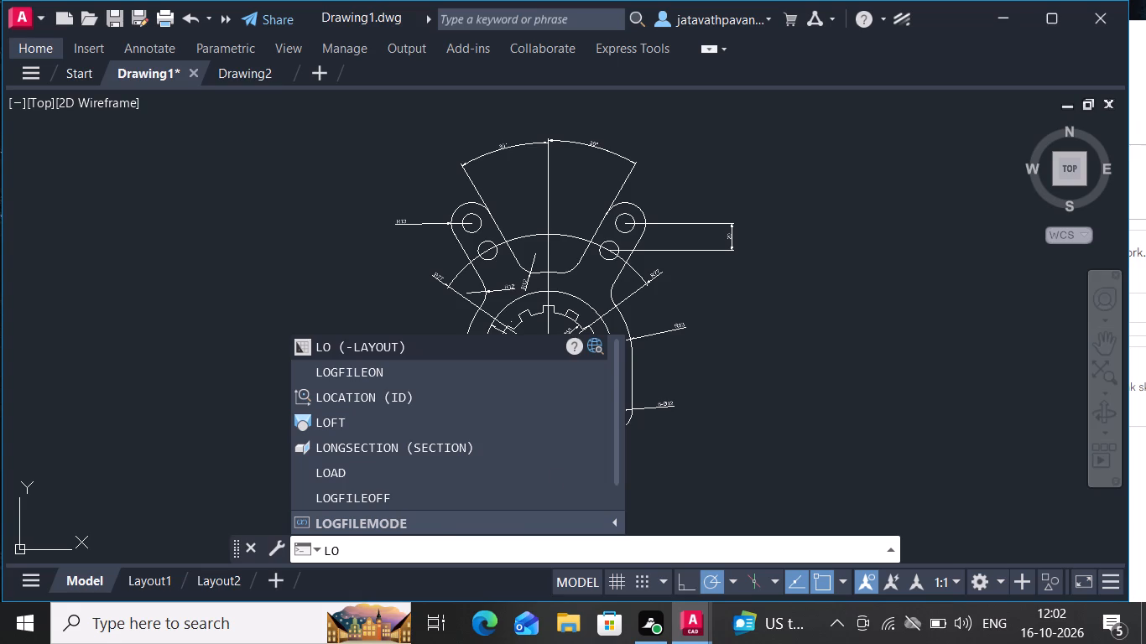
pyautogui.click(452, 368)
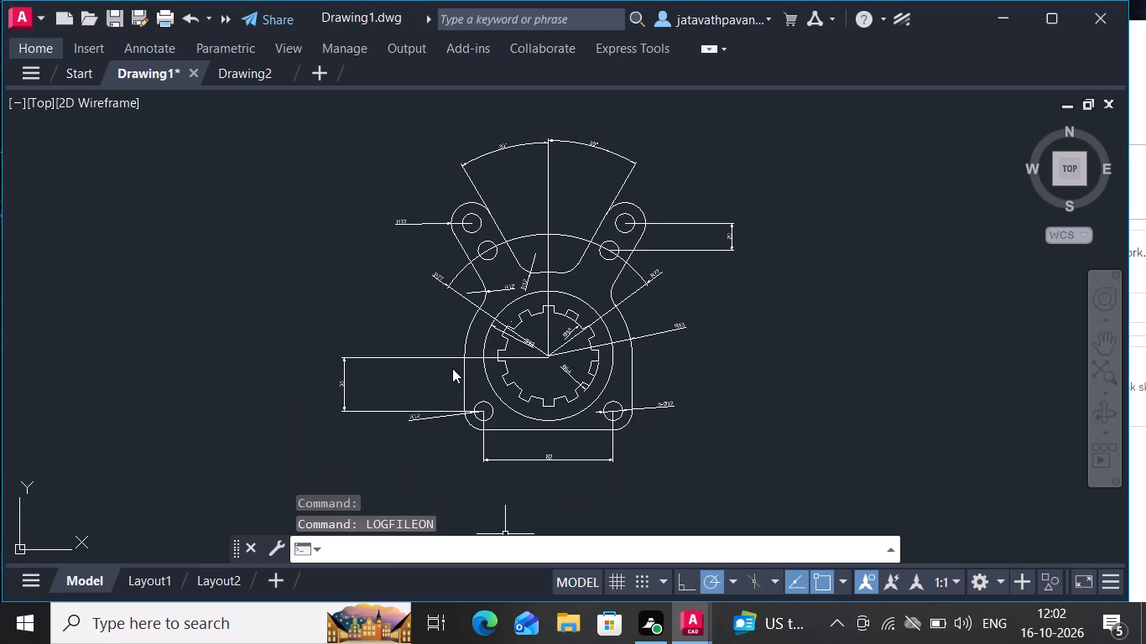
pyautogui.press('Return')
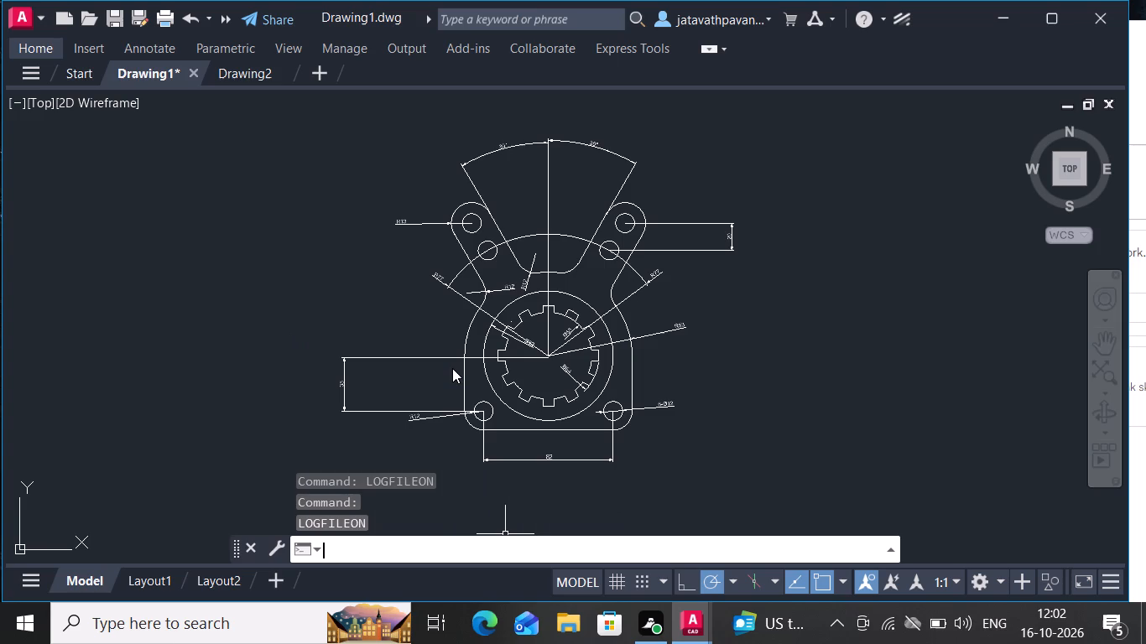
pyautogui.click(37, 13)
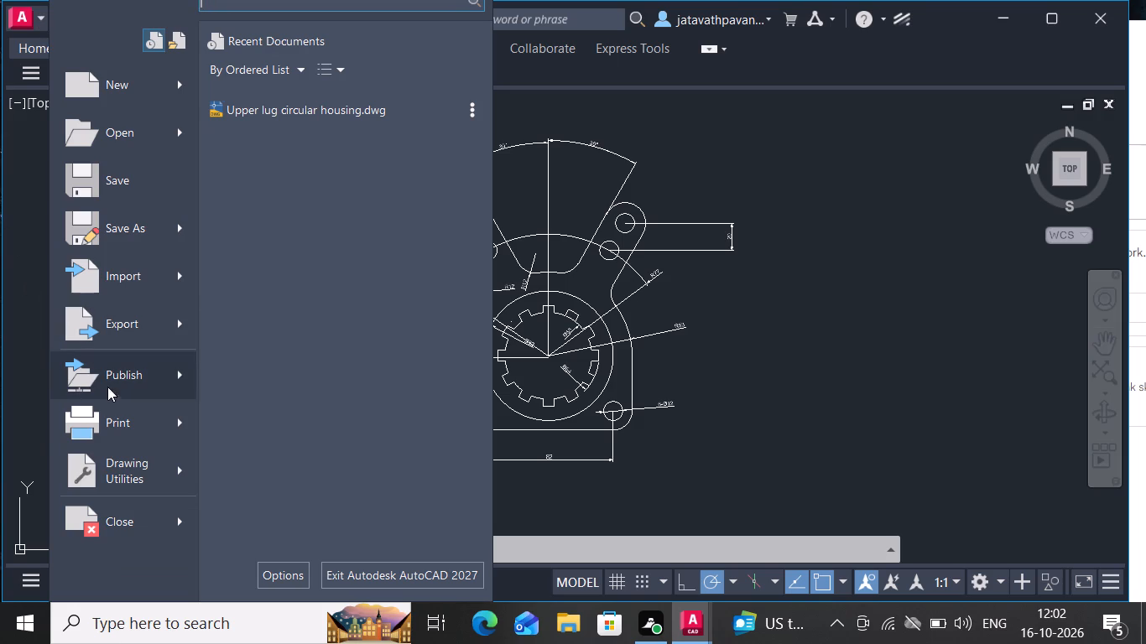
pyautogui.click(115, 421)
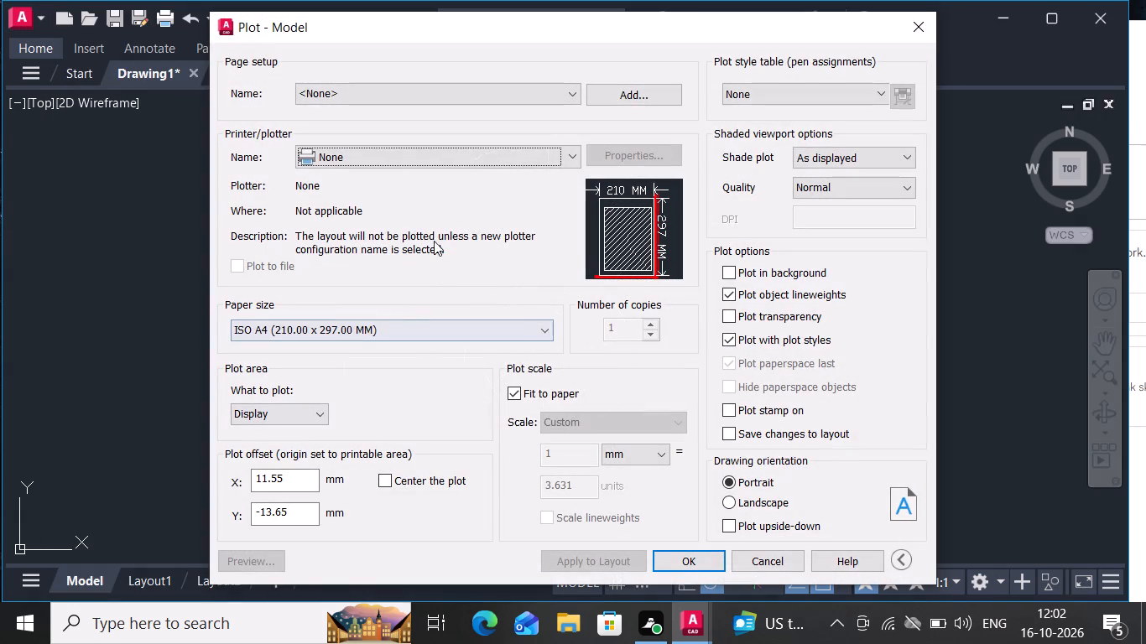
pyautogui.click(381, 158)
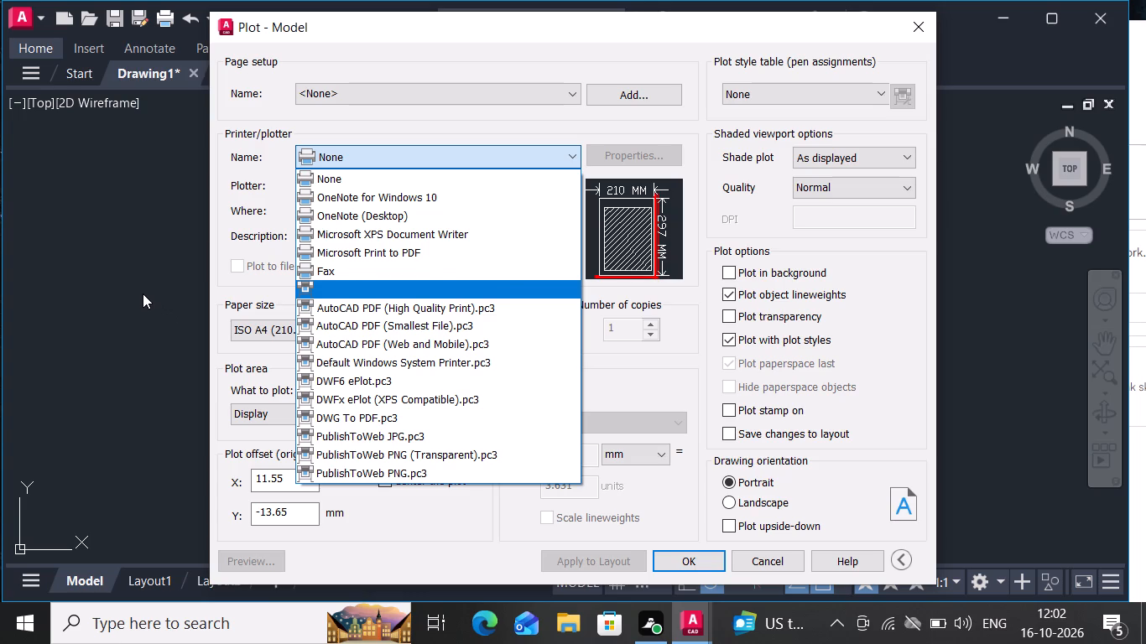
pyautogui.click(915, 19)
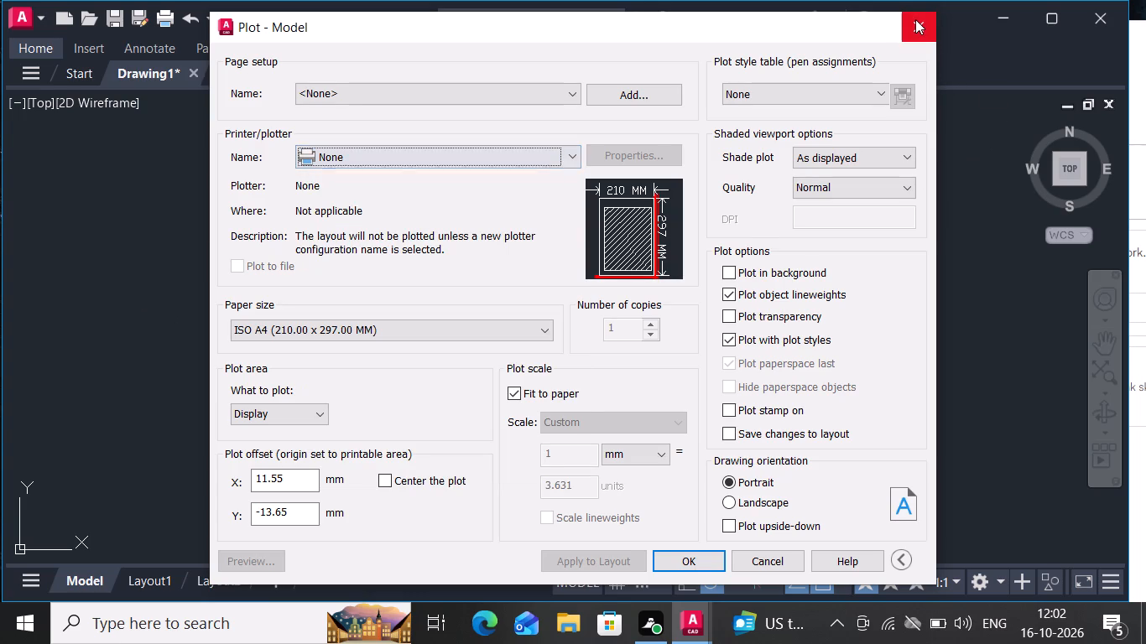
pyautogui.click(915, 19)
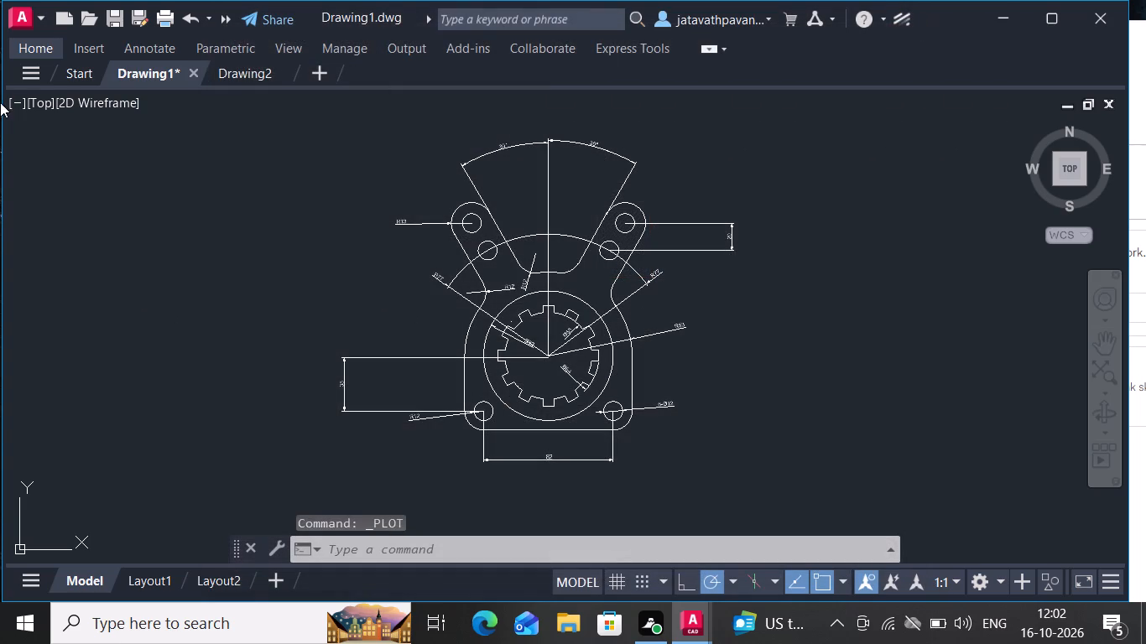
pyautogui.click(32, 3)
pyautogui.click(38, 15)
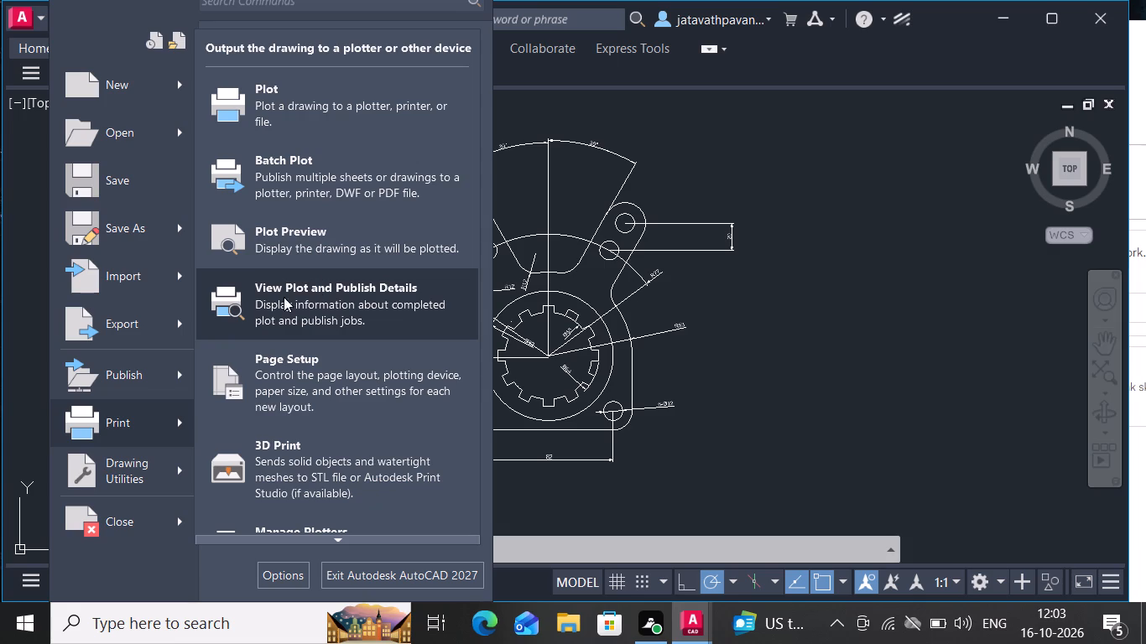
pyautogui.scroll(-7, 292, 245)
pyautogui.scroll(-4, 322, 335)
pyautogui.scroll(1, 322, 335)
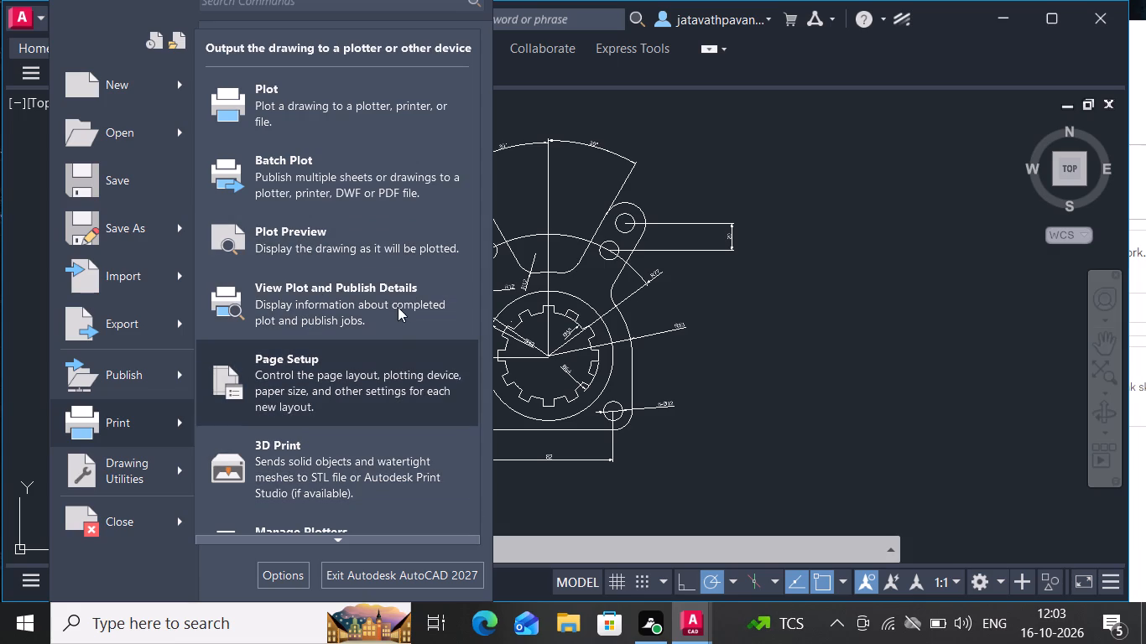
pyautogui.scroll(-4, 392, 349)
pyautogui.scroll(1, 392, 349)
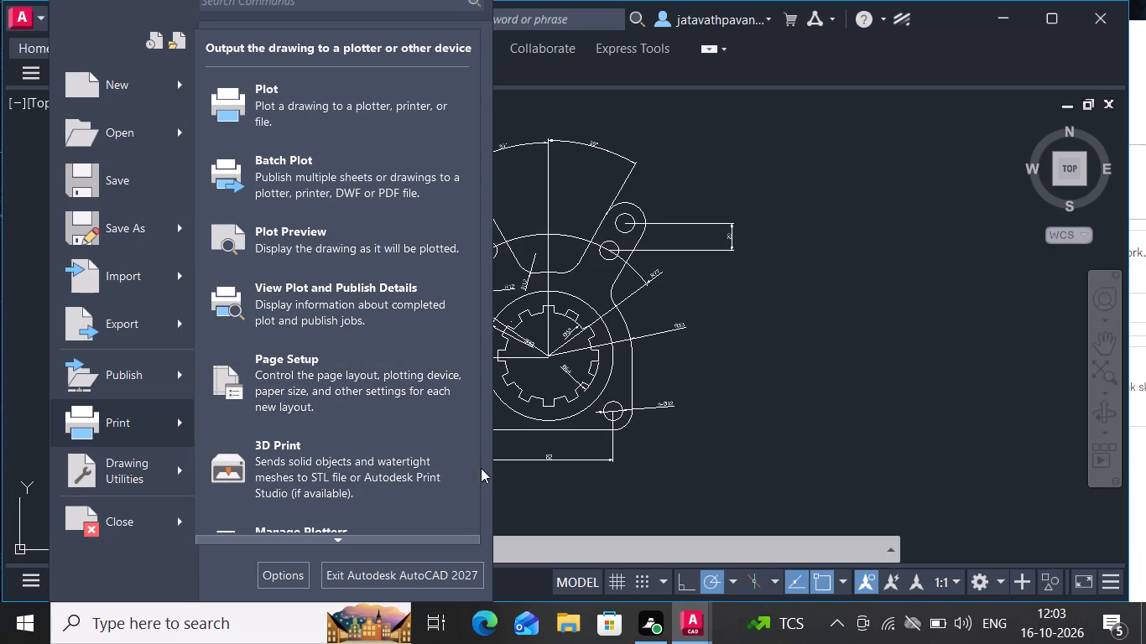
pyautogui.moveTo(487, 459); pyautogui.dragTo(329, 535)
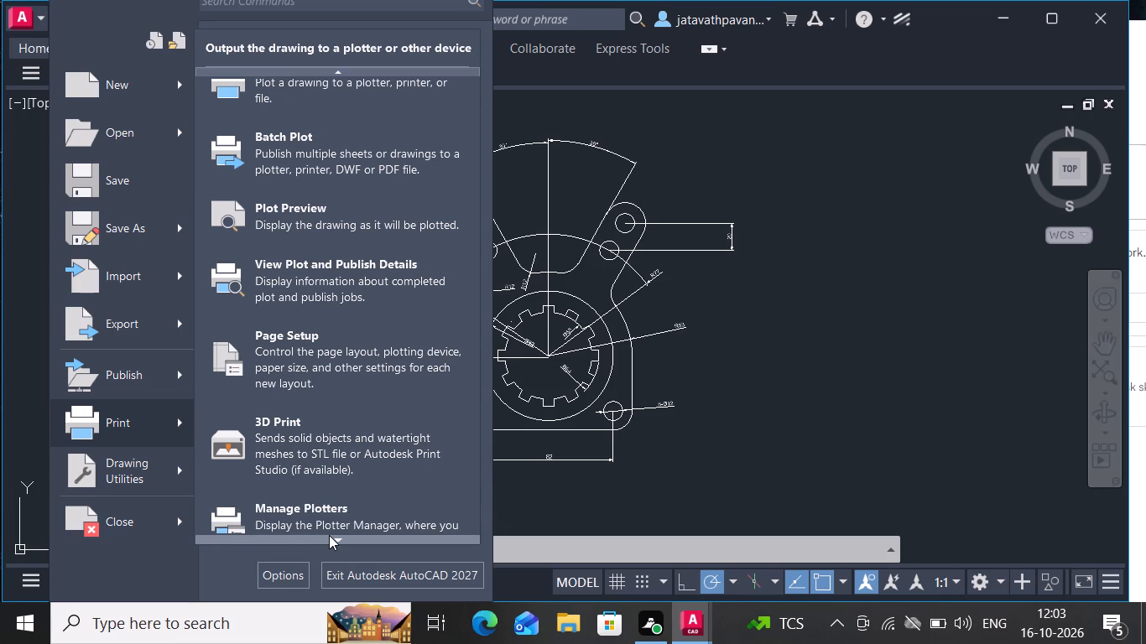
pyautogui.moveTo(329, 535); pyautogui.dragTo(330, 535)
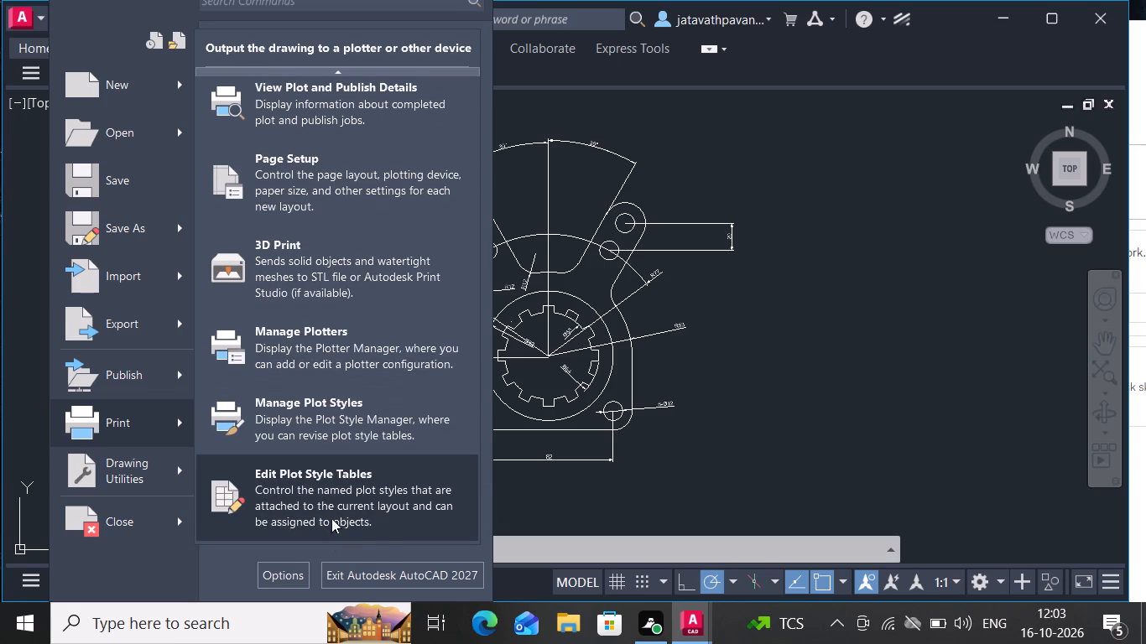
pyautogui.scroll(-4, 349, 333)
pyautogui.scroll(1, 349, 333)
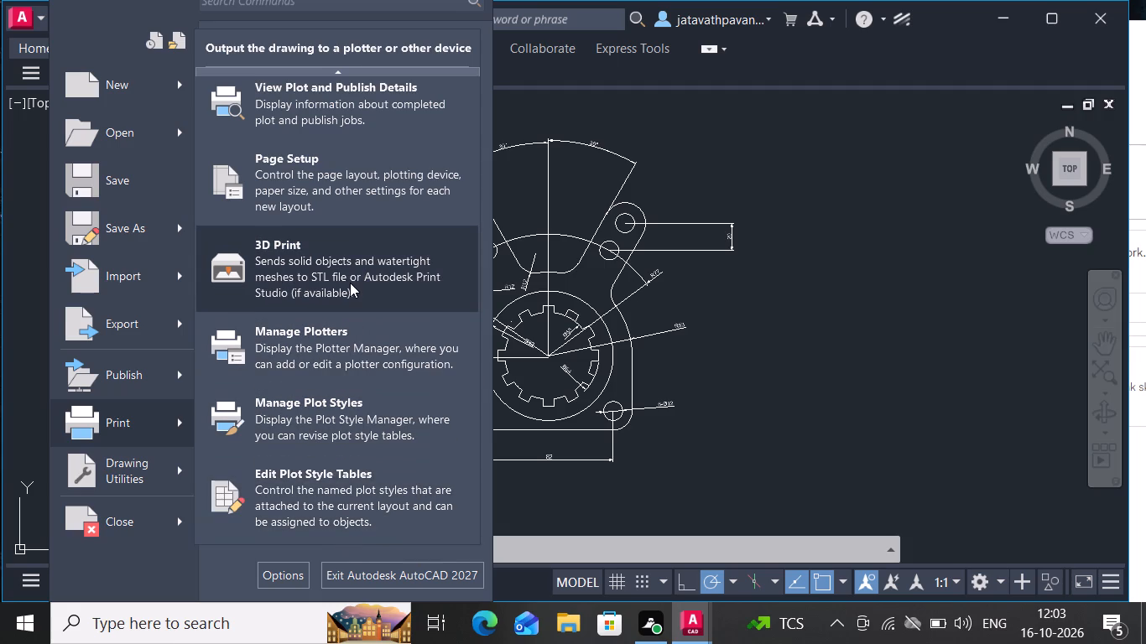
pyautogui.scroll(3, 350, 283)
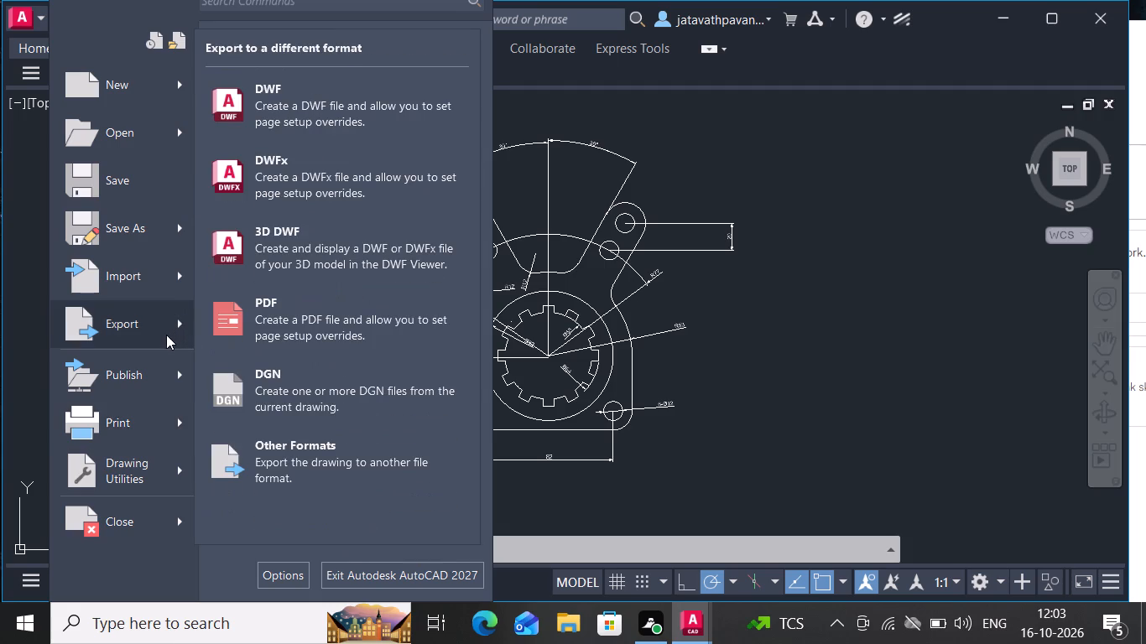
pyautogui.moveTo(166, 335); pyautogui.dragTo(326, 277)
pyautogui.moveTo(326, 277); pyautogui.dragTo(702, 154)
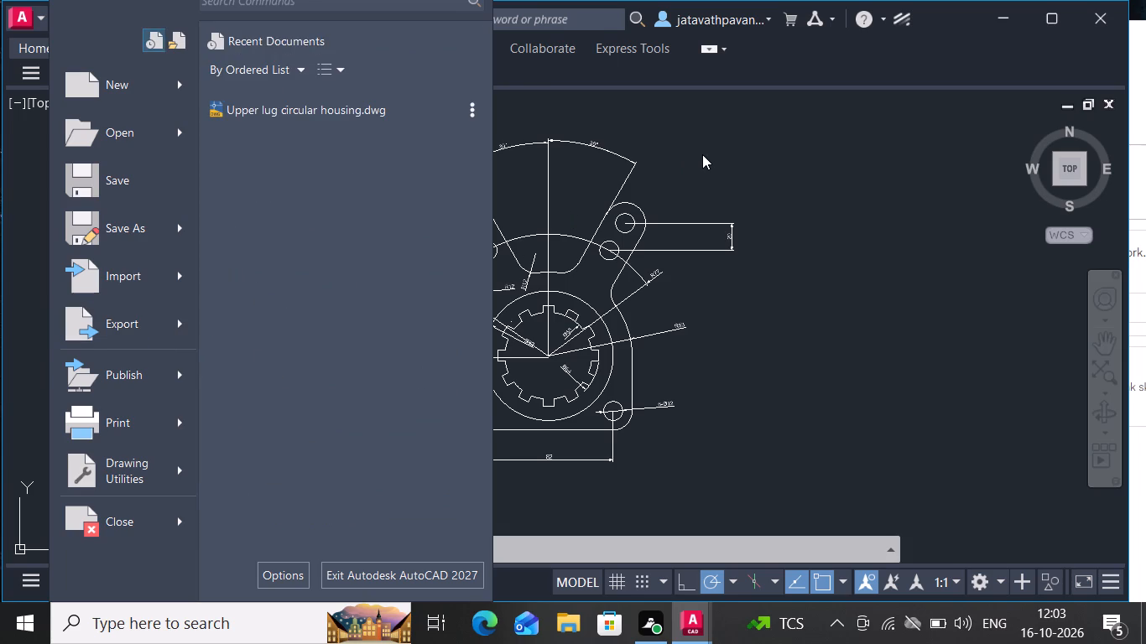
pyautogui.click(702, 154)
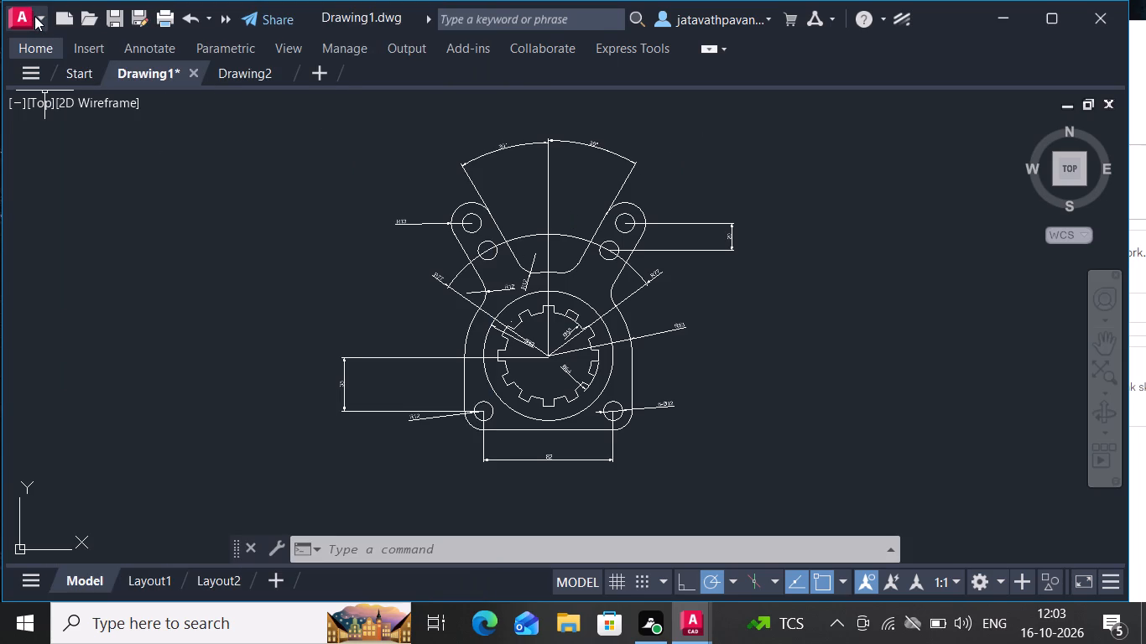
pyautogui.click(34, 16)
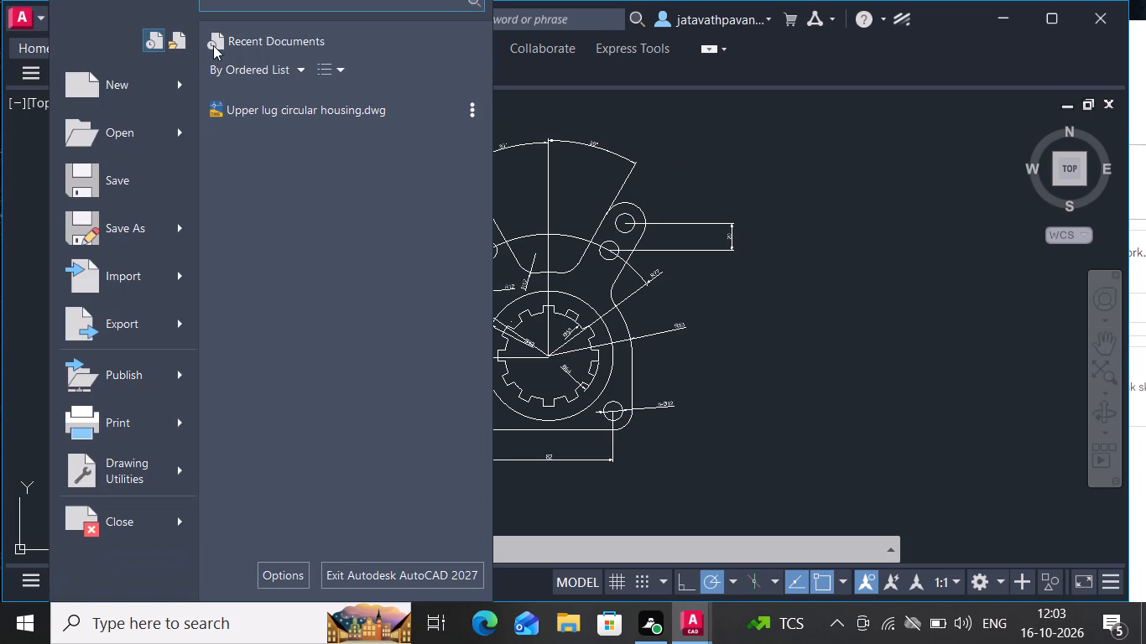
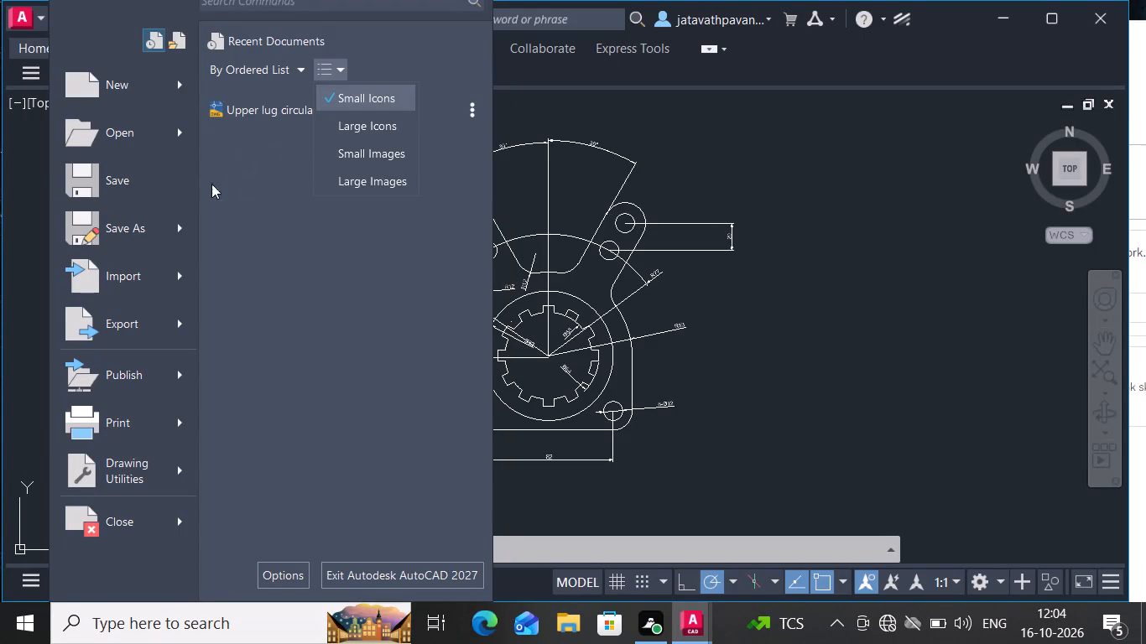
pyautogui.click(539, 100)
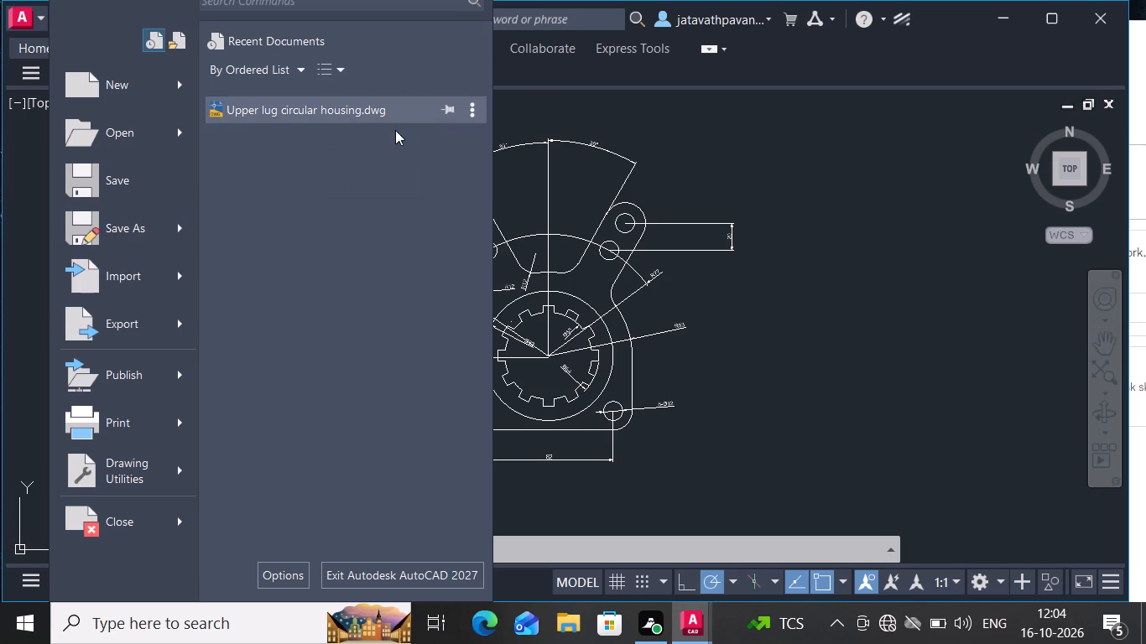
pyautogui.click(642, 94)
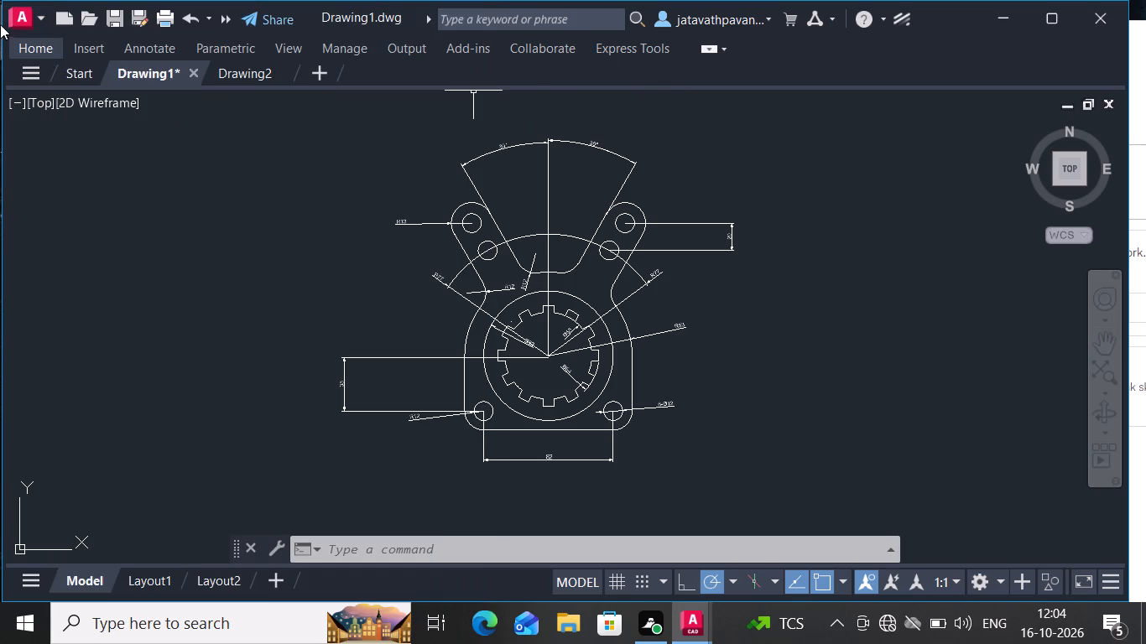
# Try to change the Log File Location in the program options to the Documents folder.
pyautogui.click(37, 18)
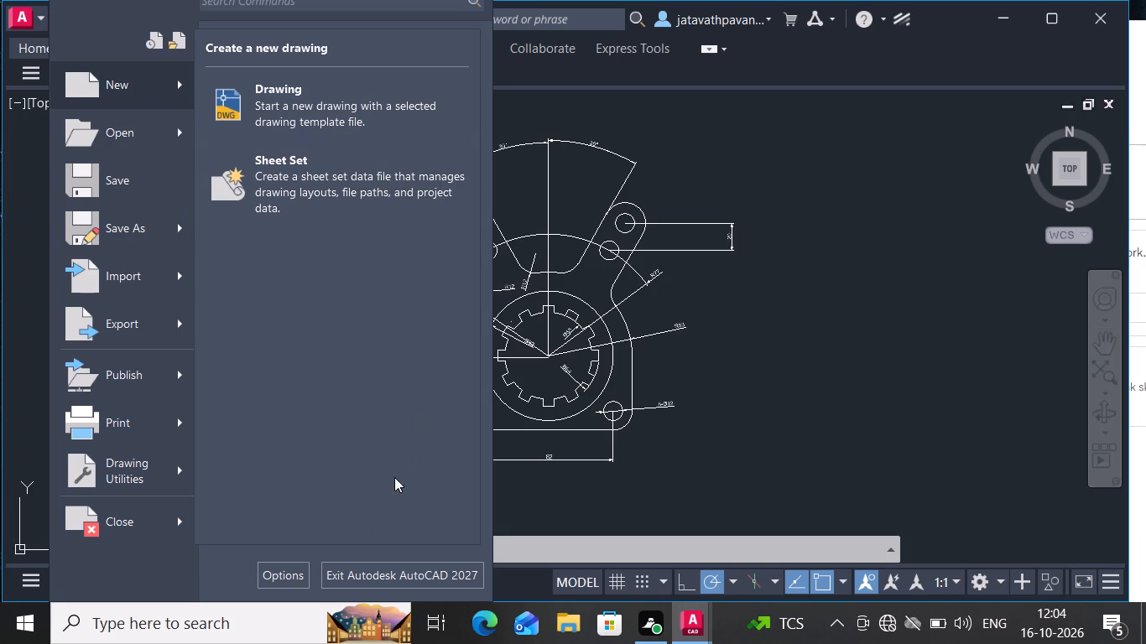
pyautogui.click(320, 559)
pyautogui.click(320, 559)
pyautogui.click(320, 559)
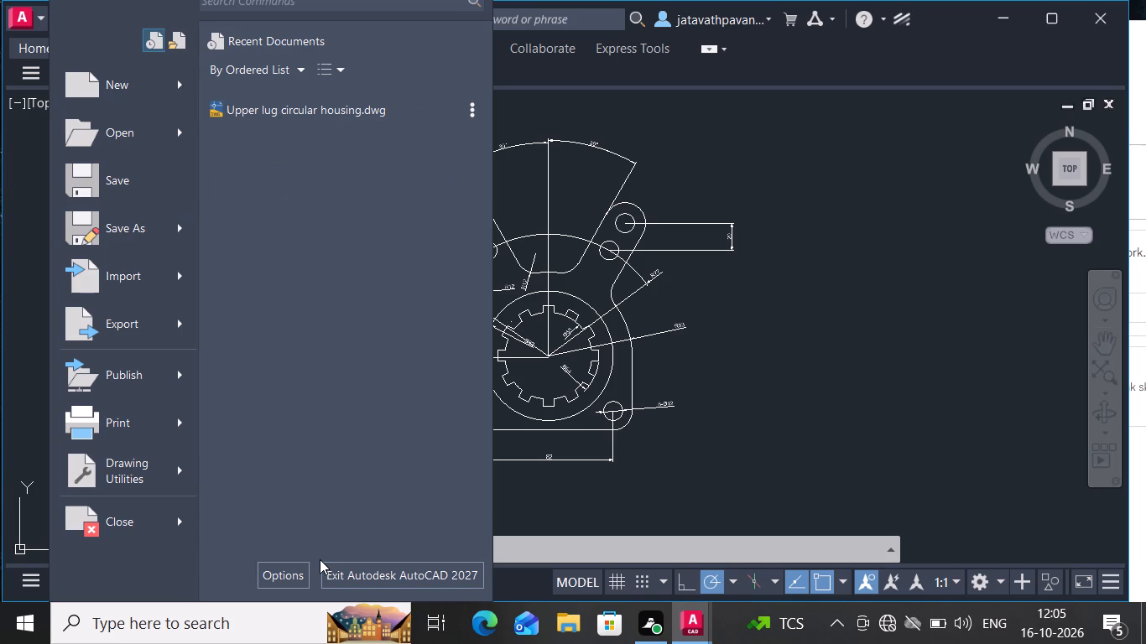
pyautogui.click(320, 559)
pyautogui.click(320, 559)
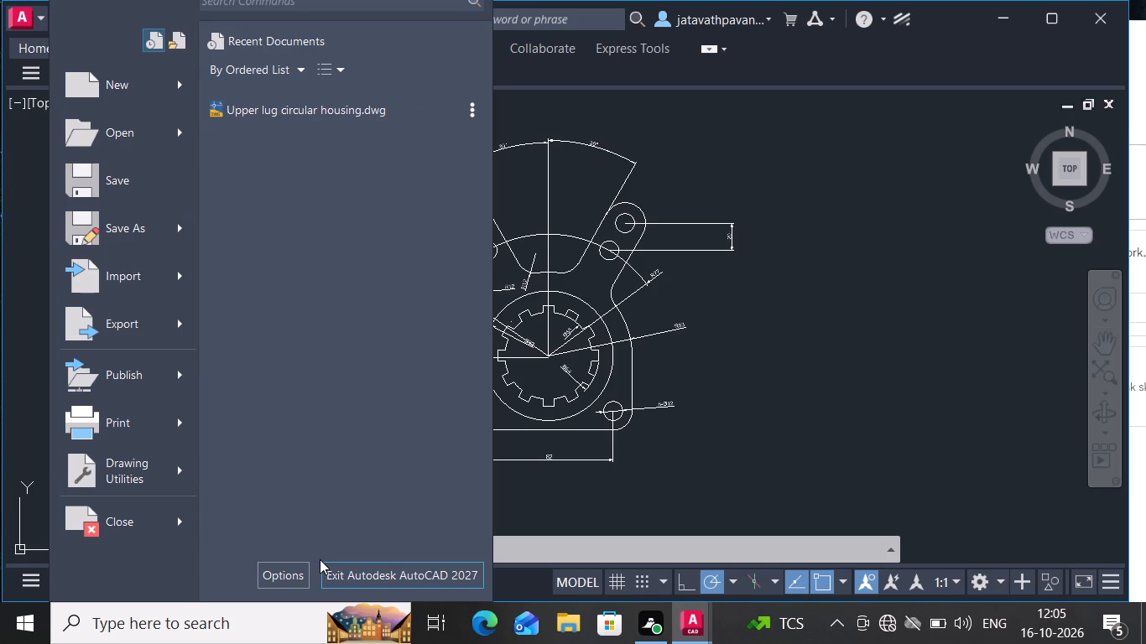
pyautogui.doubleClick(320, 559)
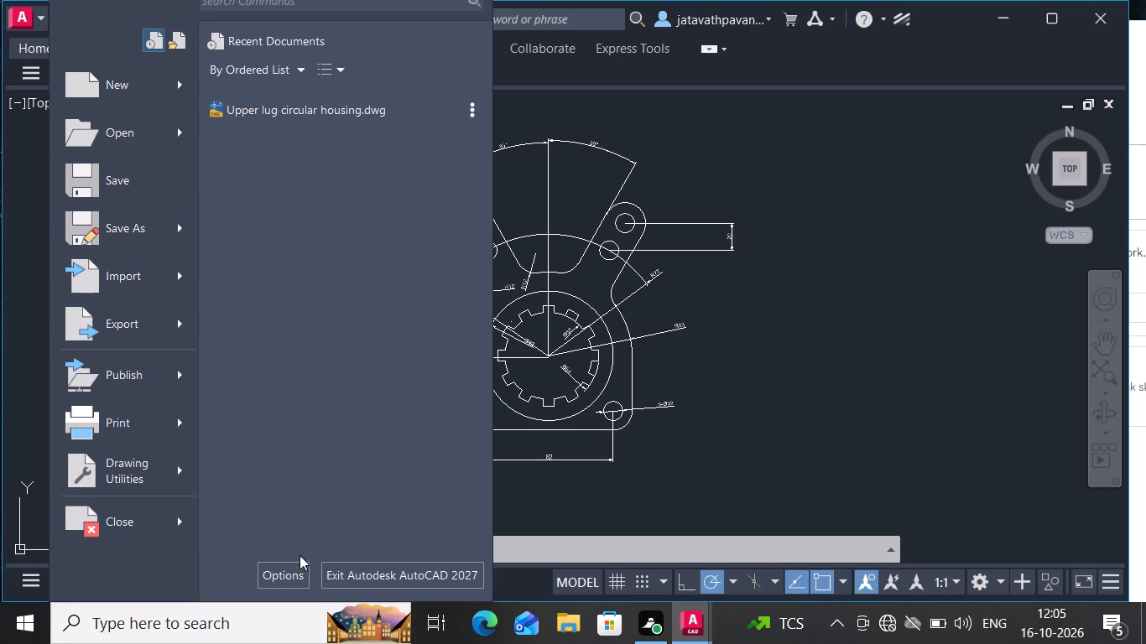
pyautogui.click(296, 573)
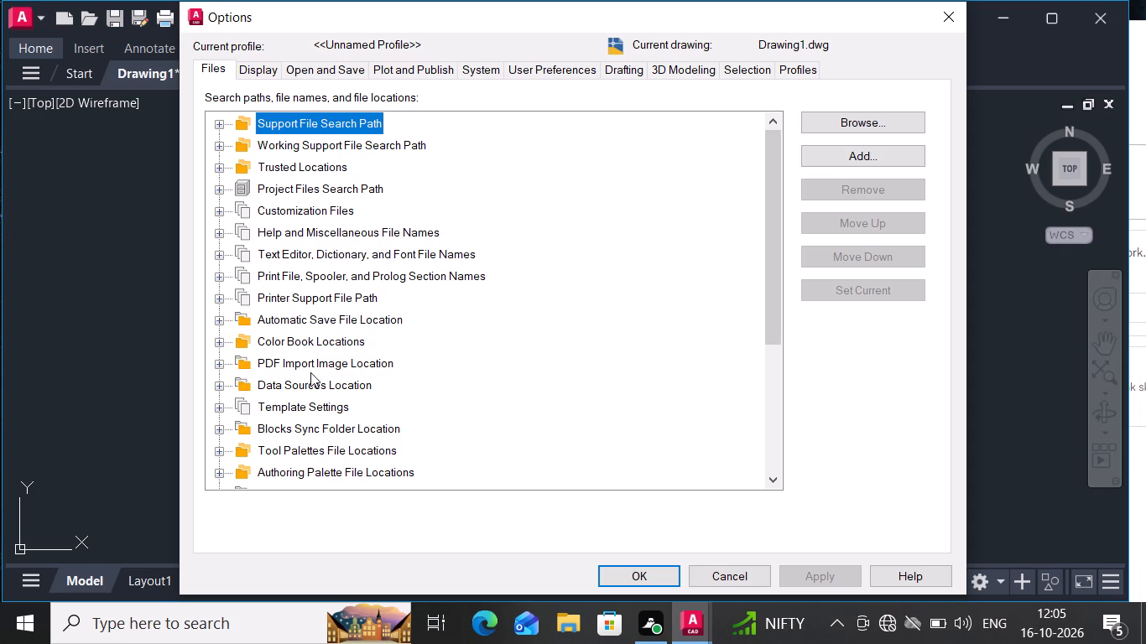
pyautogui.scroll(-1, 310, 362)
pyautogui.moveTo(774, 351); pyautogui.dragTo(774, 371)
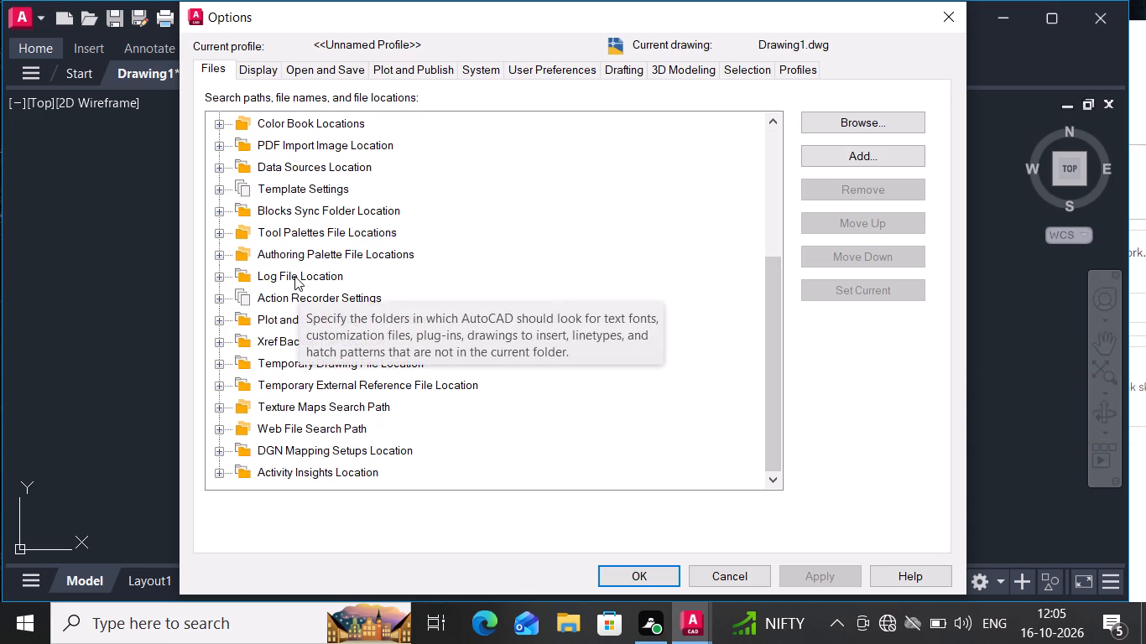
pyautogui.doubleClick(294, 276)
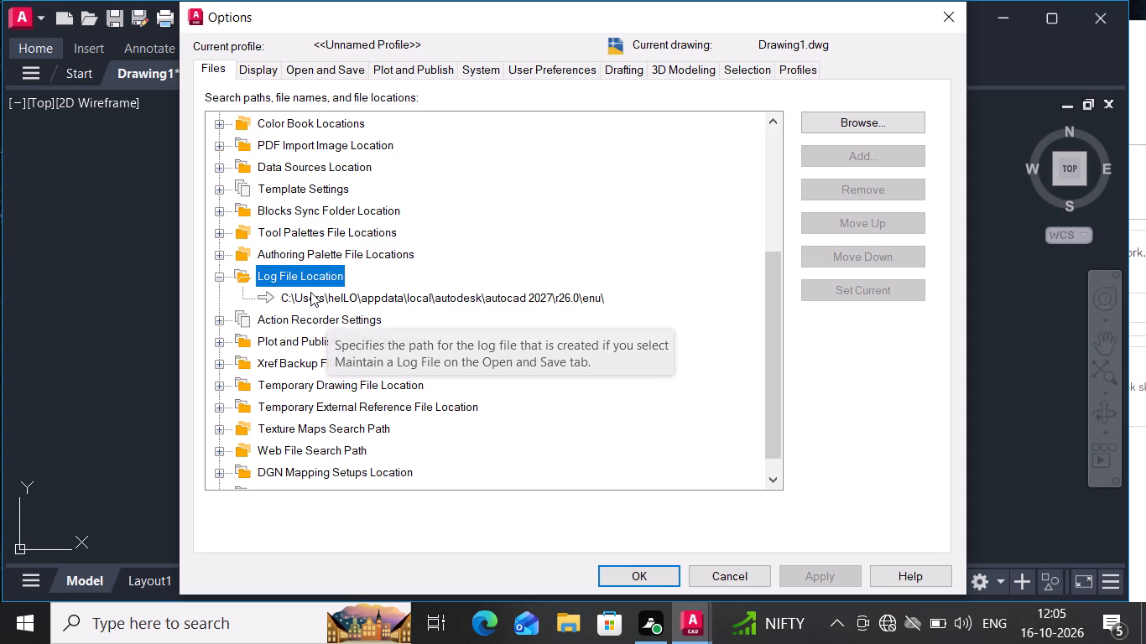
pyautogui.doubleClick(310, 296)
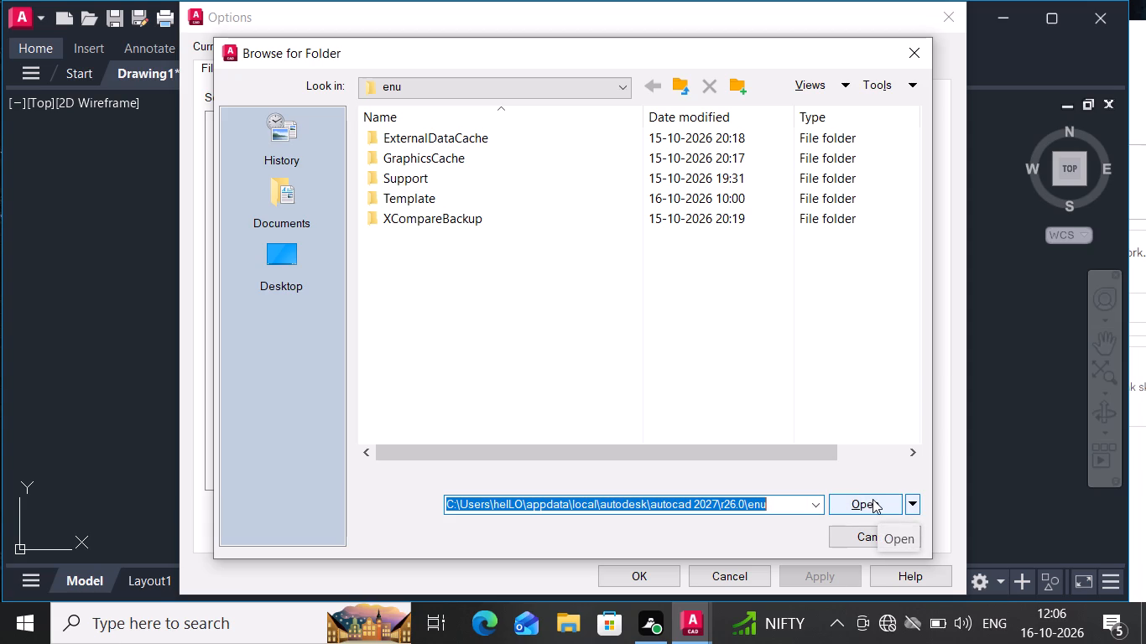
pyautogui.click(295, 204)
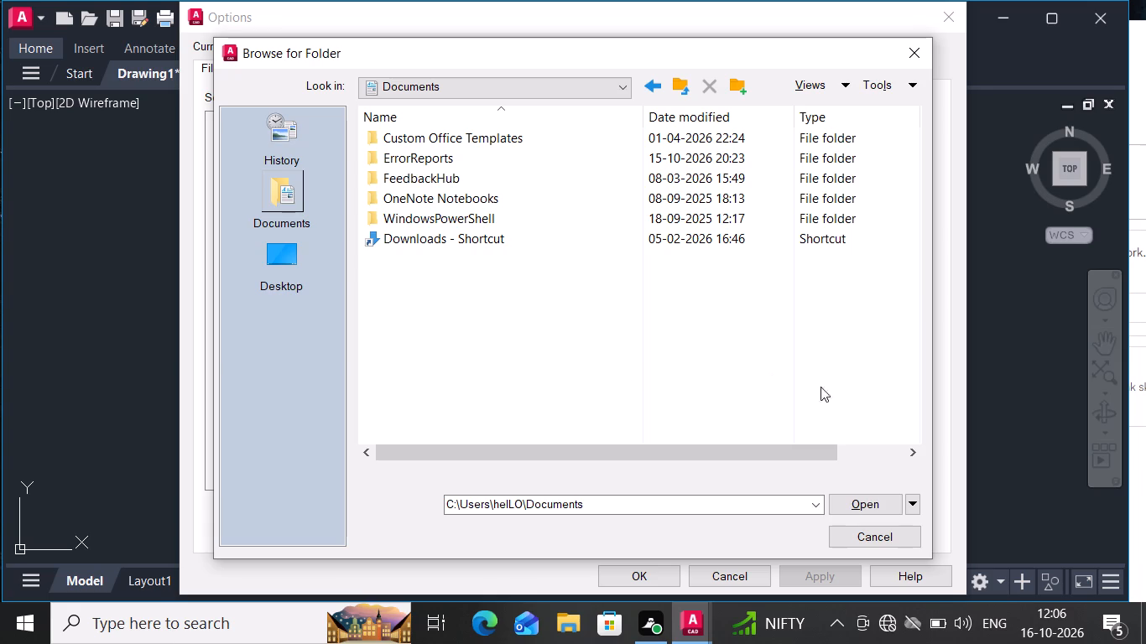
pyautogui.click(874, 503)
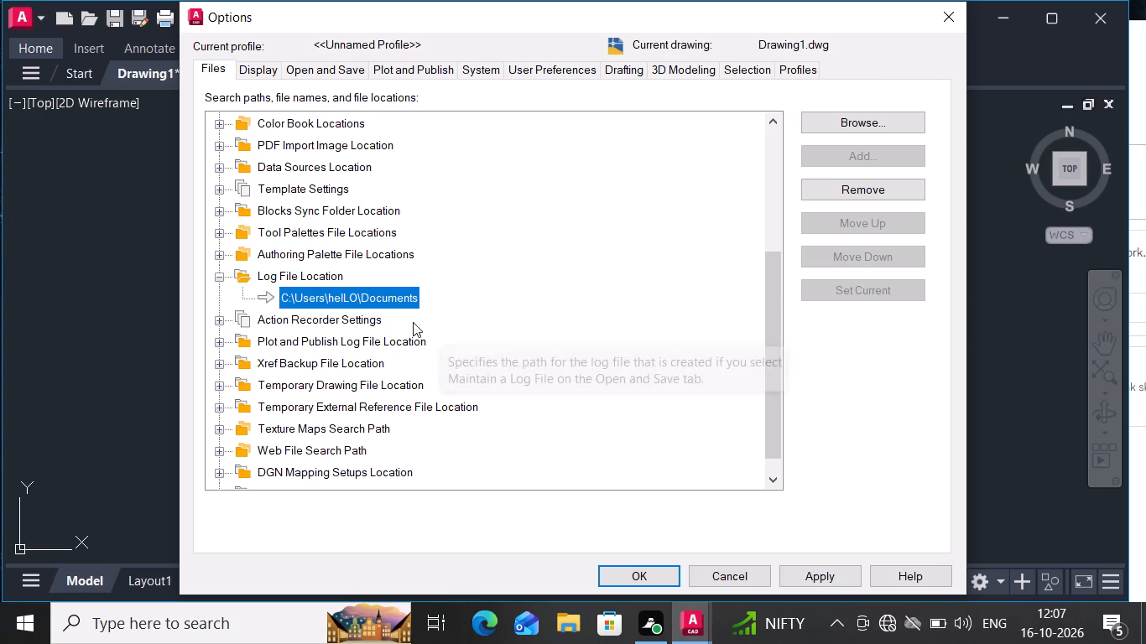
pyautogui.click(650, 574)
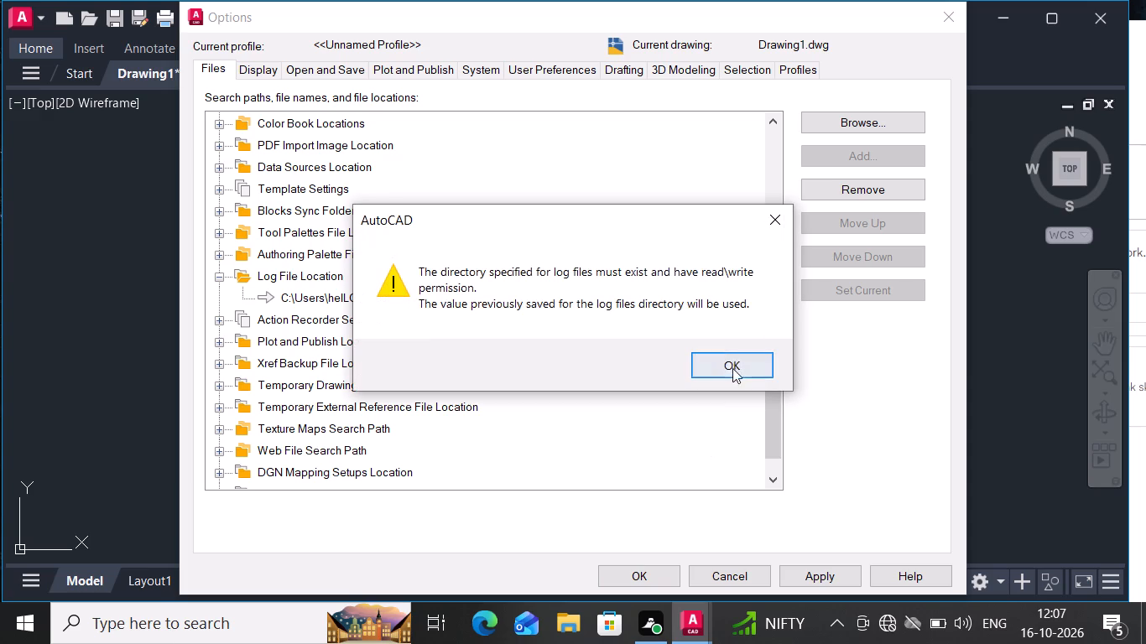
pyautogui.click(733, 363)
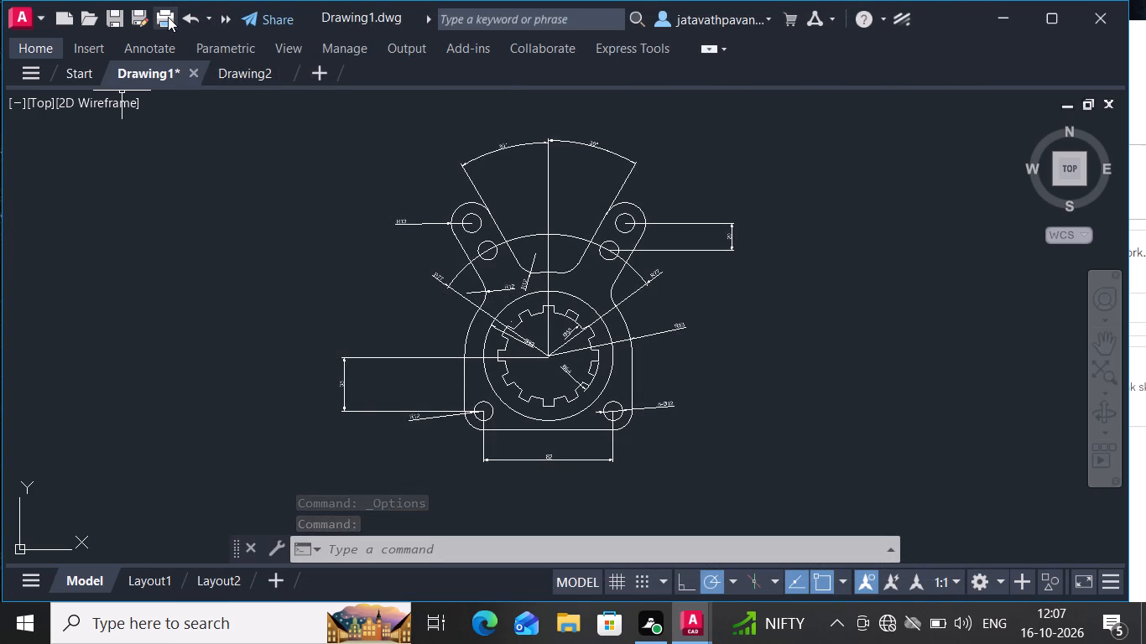
# Save the drawing in the Documents folder as "Upper lug circular houseing.dwg" in AutoCAD 2018 Drawing format.
pyautogui.click(38, 15)
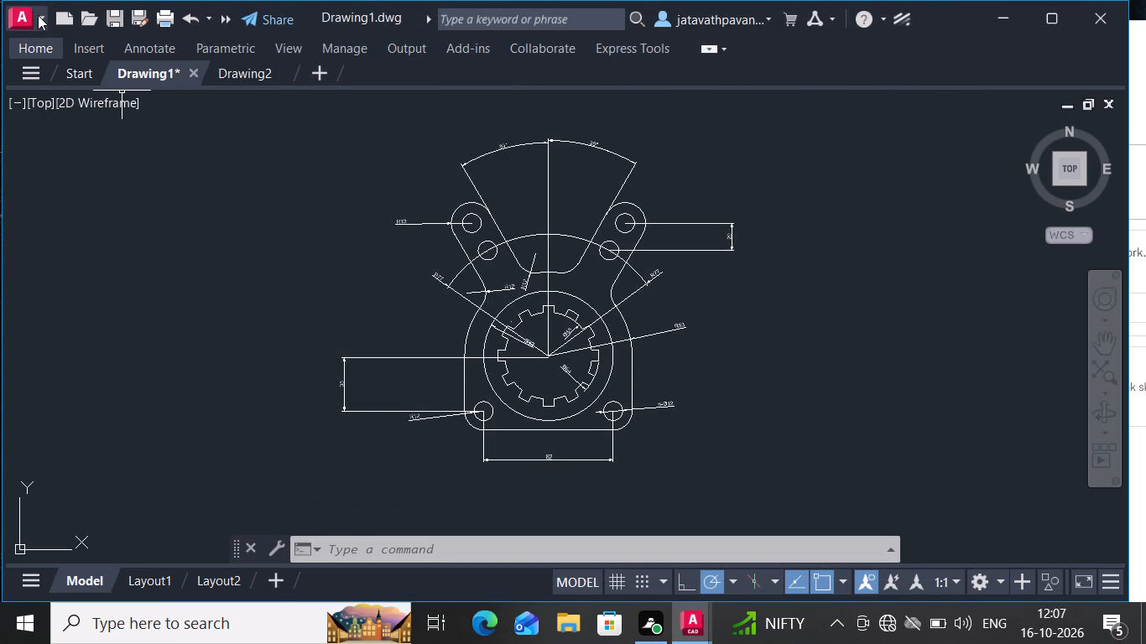
pyautogui.click(126, 174)
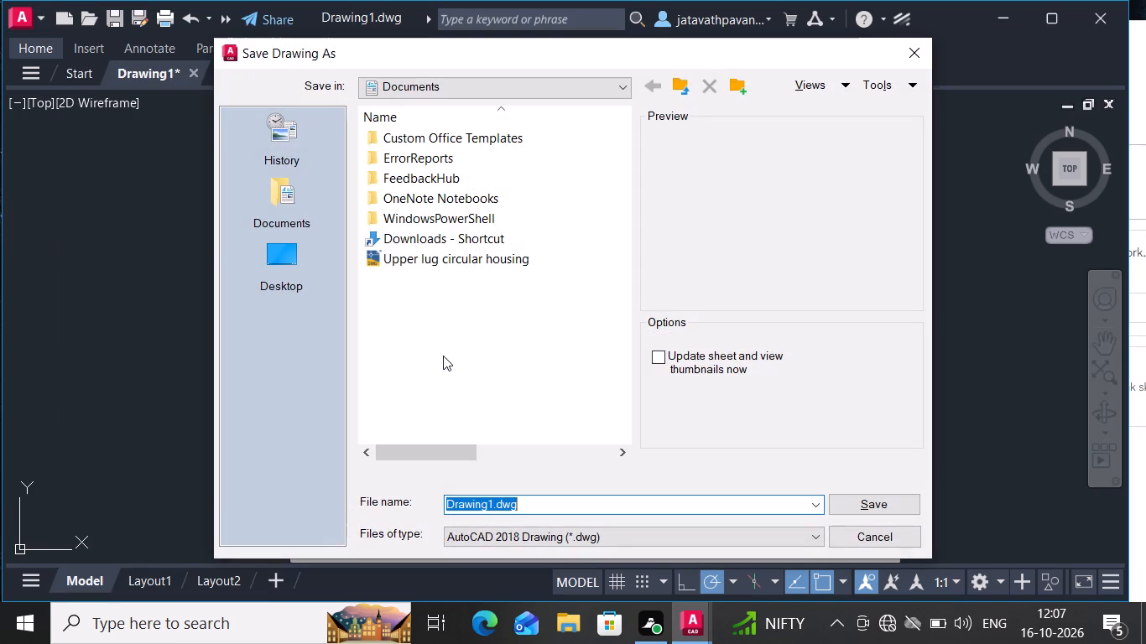
pyautogui.click(492, 502)
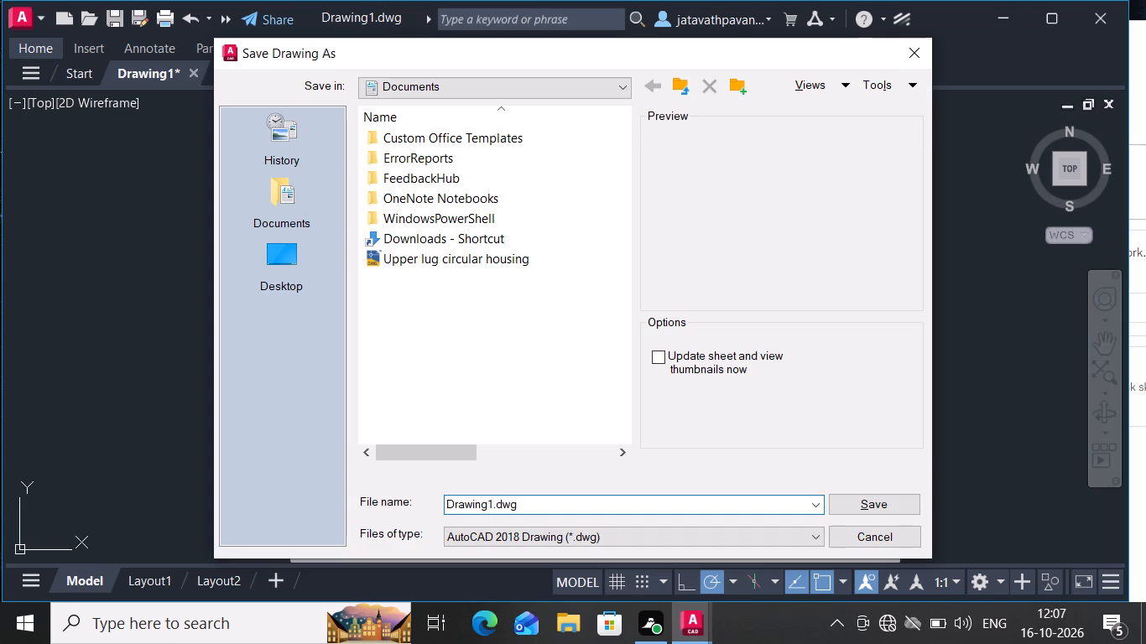
pyautogui.press('BackSpace')
pyautogui.press('BackSpace')
pyautogui.press('BackSpace')
pyautogui.press('BackSpace')
pyautogui.press('BackSpace')
pyautogui.press('BackSpace')
pyautogui.press('BackSpace')
pyautogui.press('BackSpace')
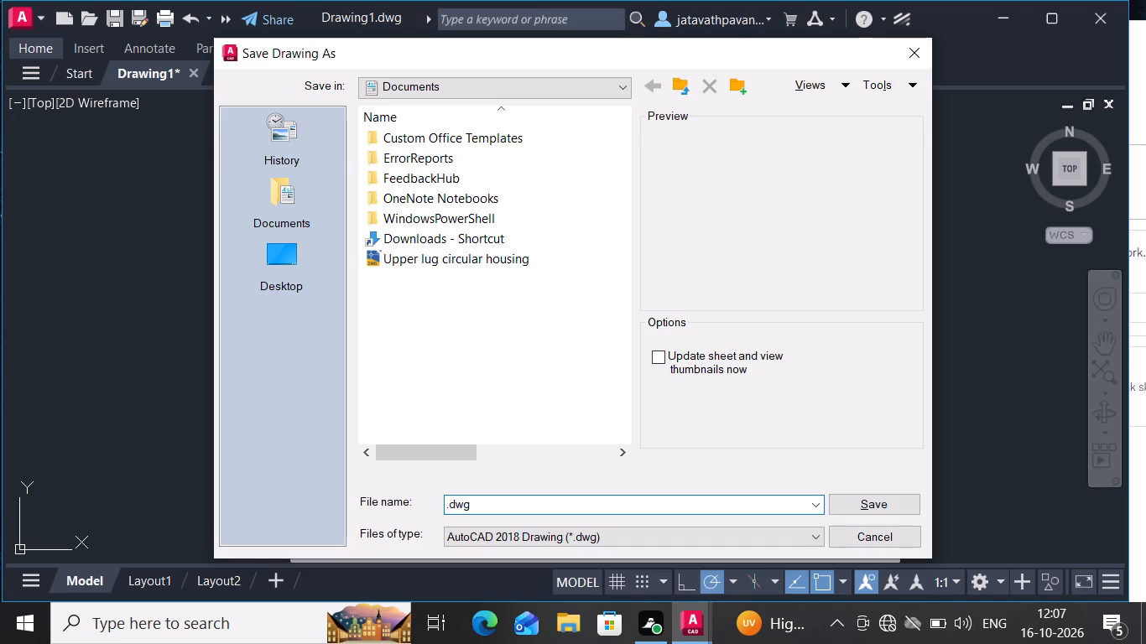
pyautogui.hotkey('shift', 'u')
pyautogui.write('pper')
pyautogui.press('space')
pyautogui.write('lug')
pyautogui.press('space')
pyautogui.write('ci')
pyautogui.press('r')
pyautogui.write('cular')
pyautogui.press('space')
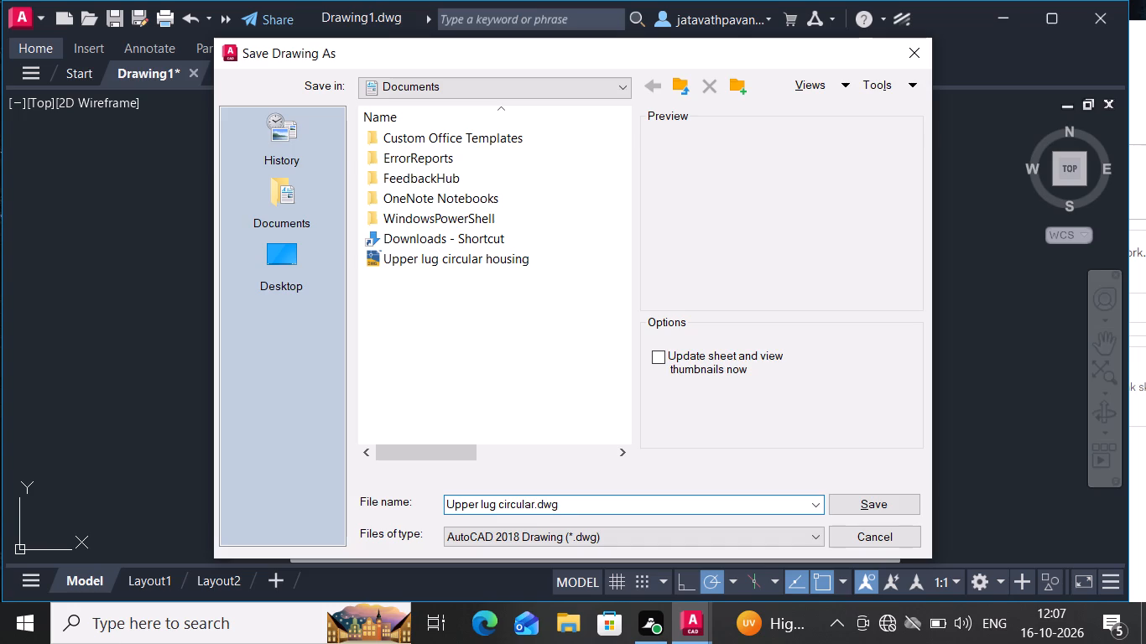
pyautogui.write('hou')
pyautogui.write('seing')
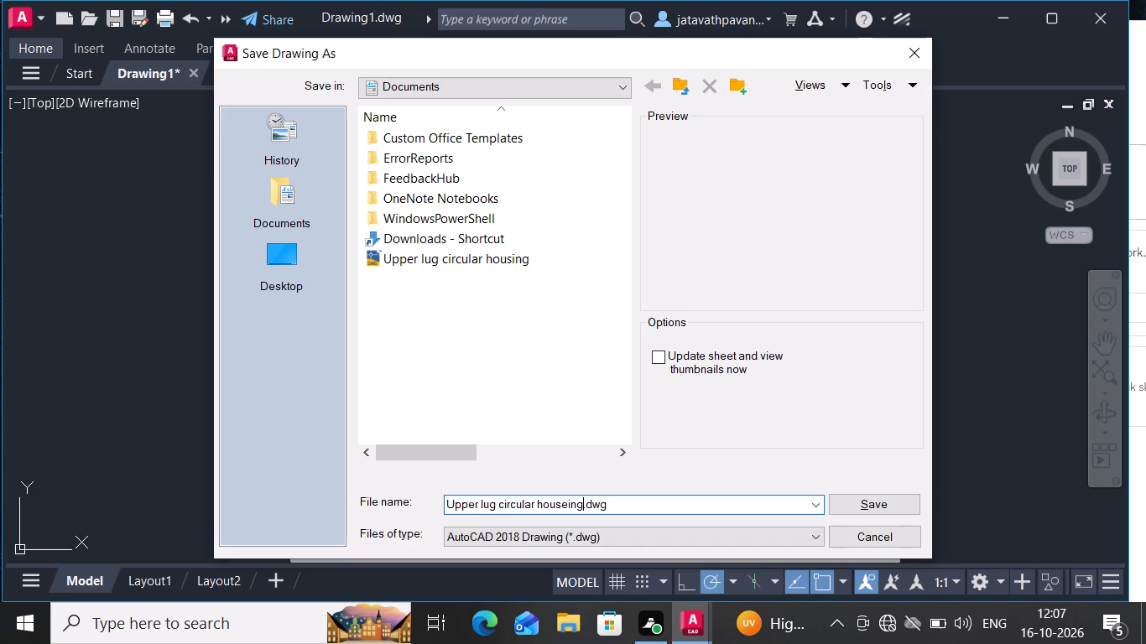
pyautogui.click(629, 500)
pyautogui.press('Return')
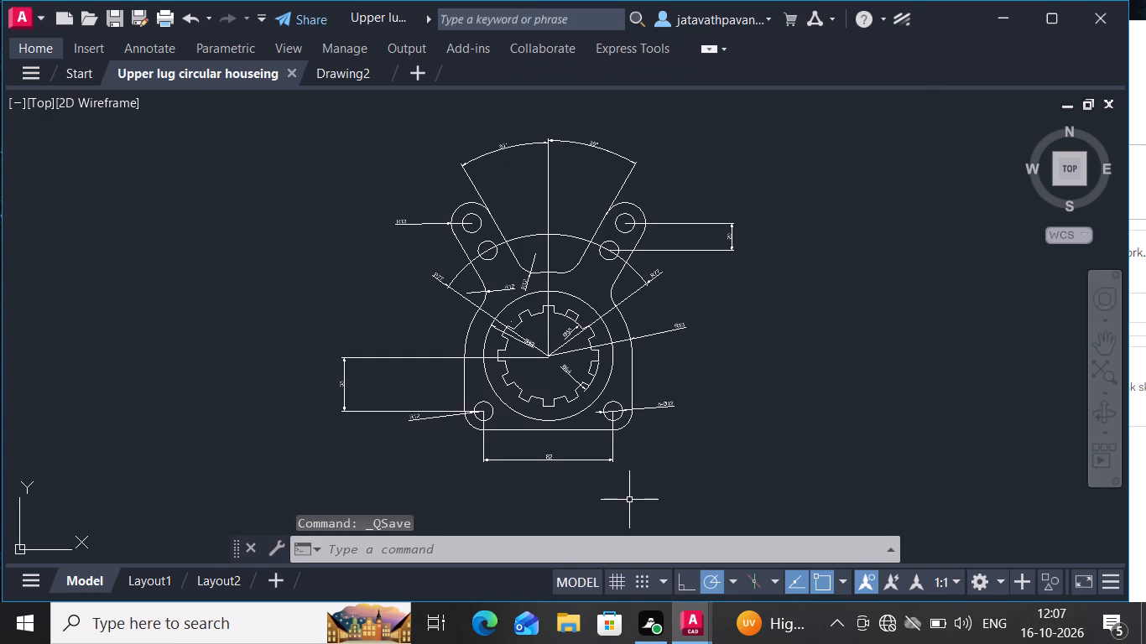
# Set up a plot with AutoCAD PDF (High Quality Print).pc3, Grayscale.ctb assigned to all layouts, landscape orientation and the plot centered.
pyautogui.click(166, 14)
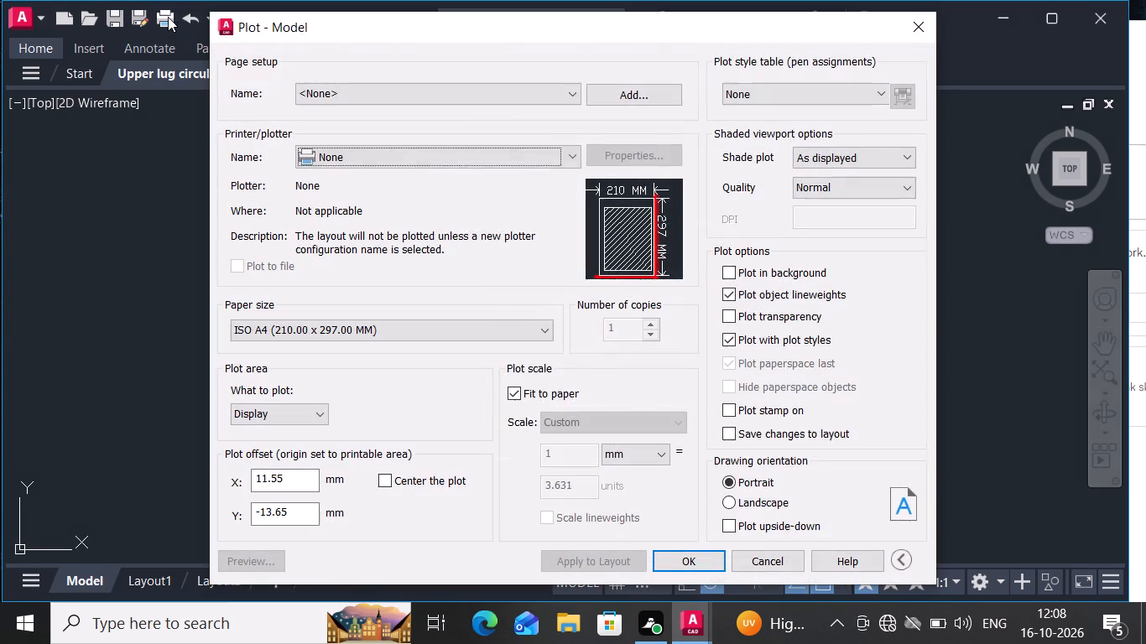
pyautogui.click(413, 155)
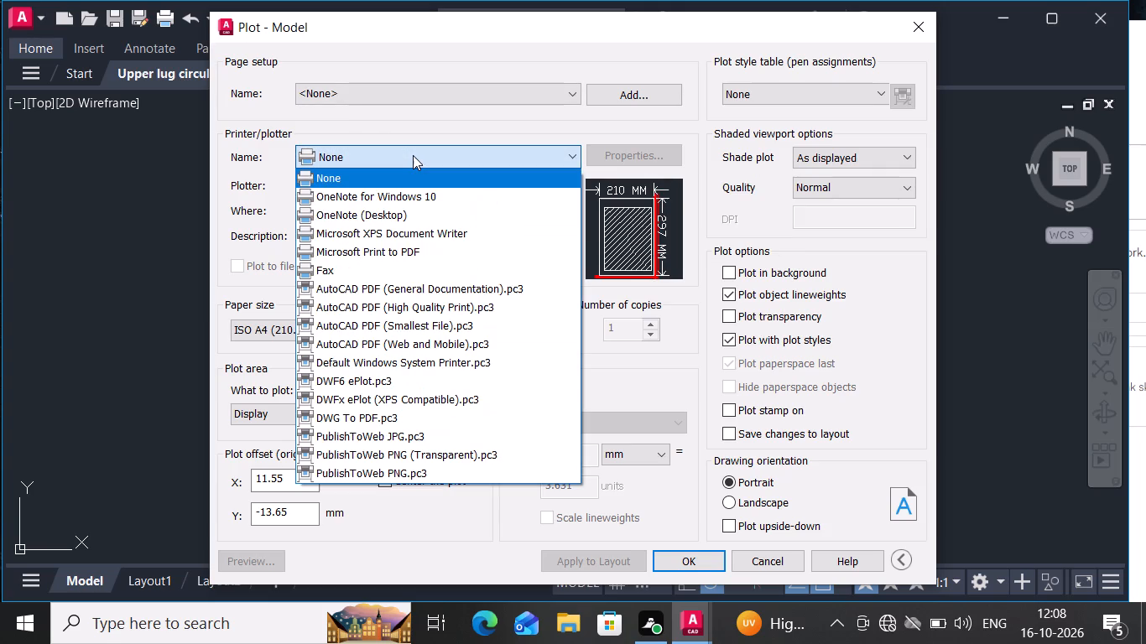
pyautogui.click(435, 301)
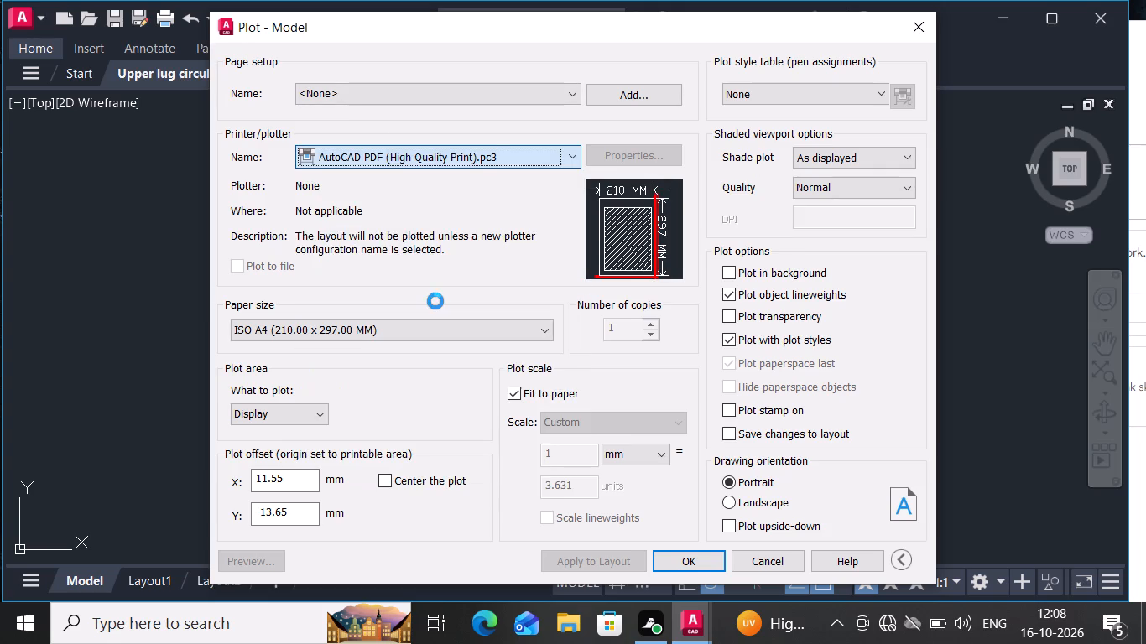
pyautogui.click(828, 154)
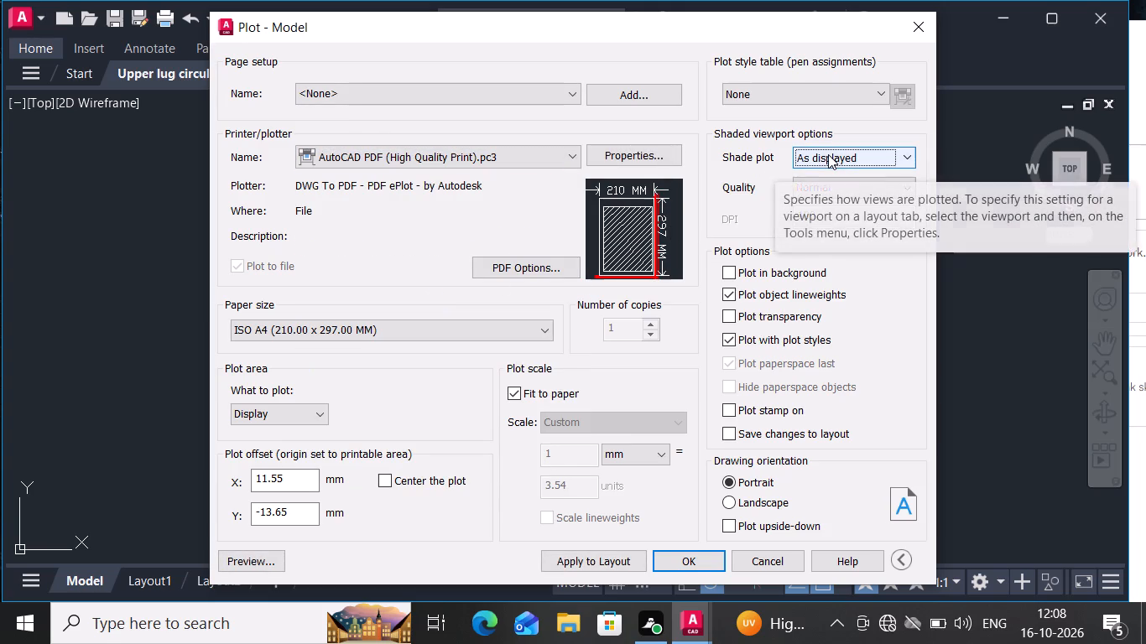
pyautogui.click(813, 93)
pyautogui.click(813, 93)
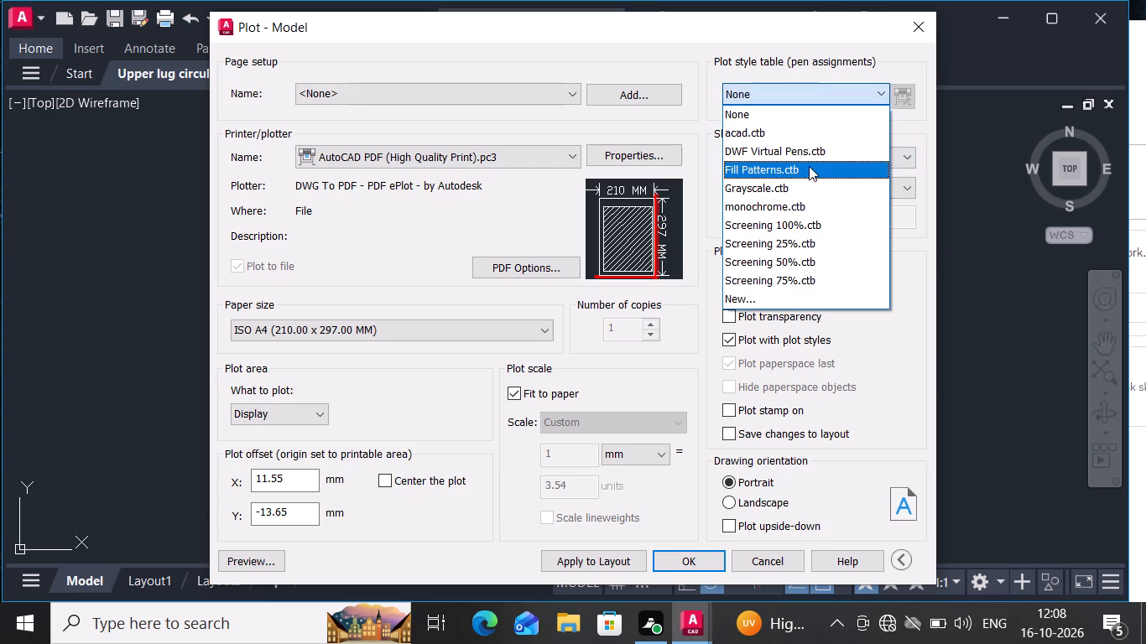
pyautogui.click(803, 186)
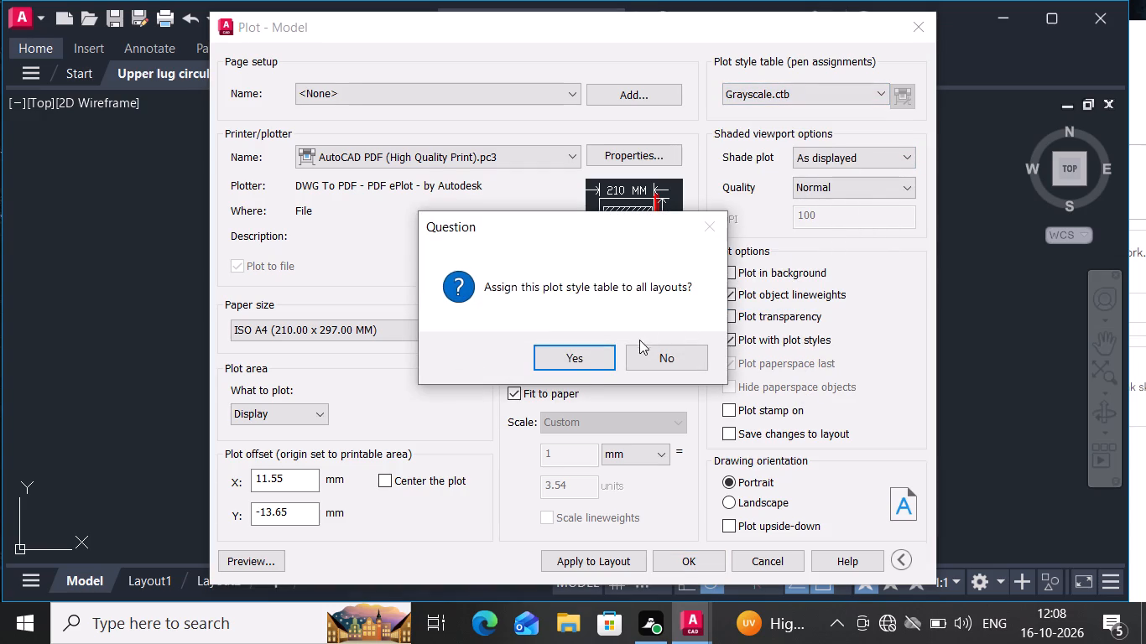
pyautogui.click(583, 362)
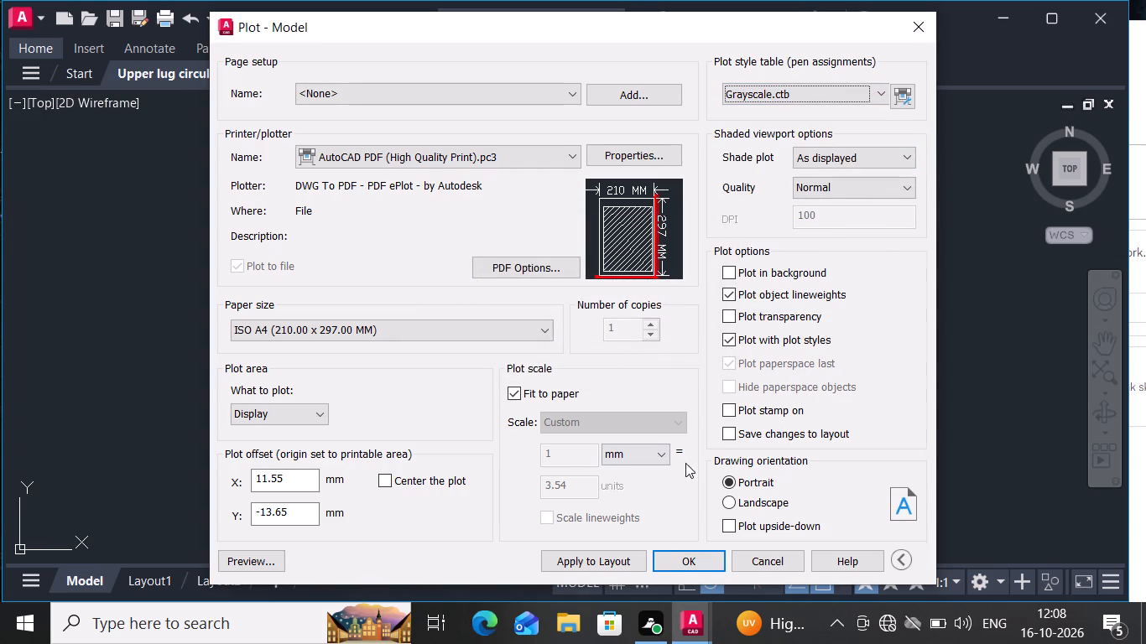
pyautogui.click(756, 504)
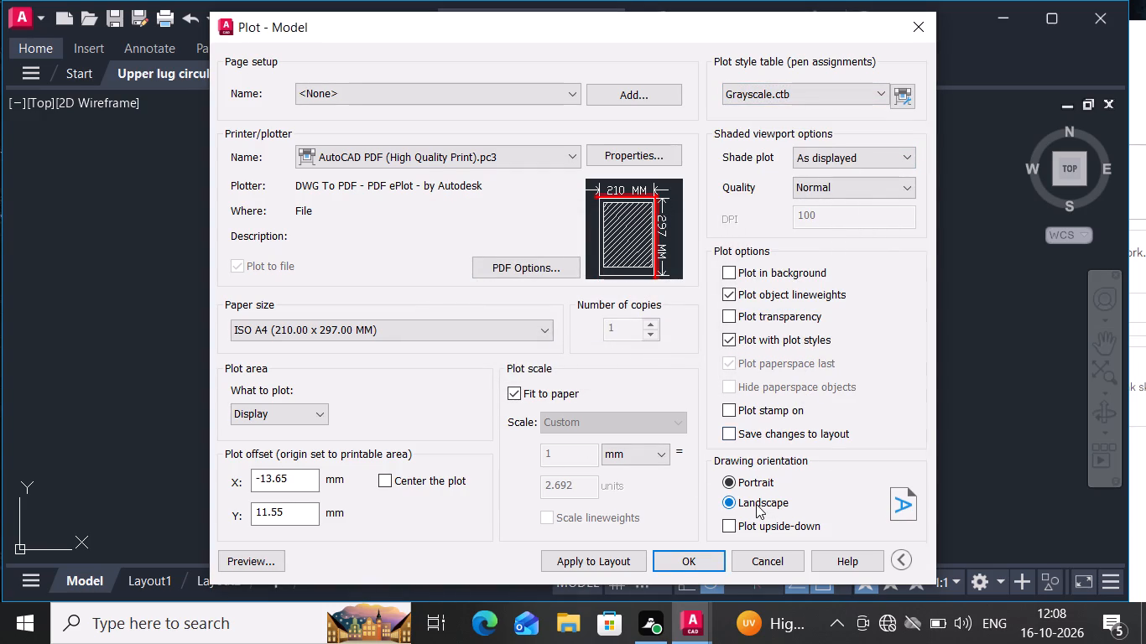
pyautogui.click(384, 478)
# Set the plot area to a window enclosing the whole bracket and all its dimensions.
pyautogui.click(314, 406)
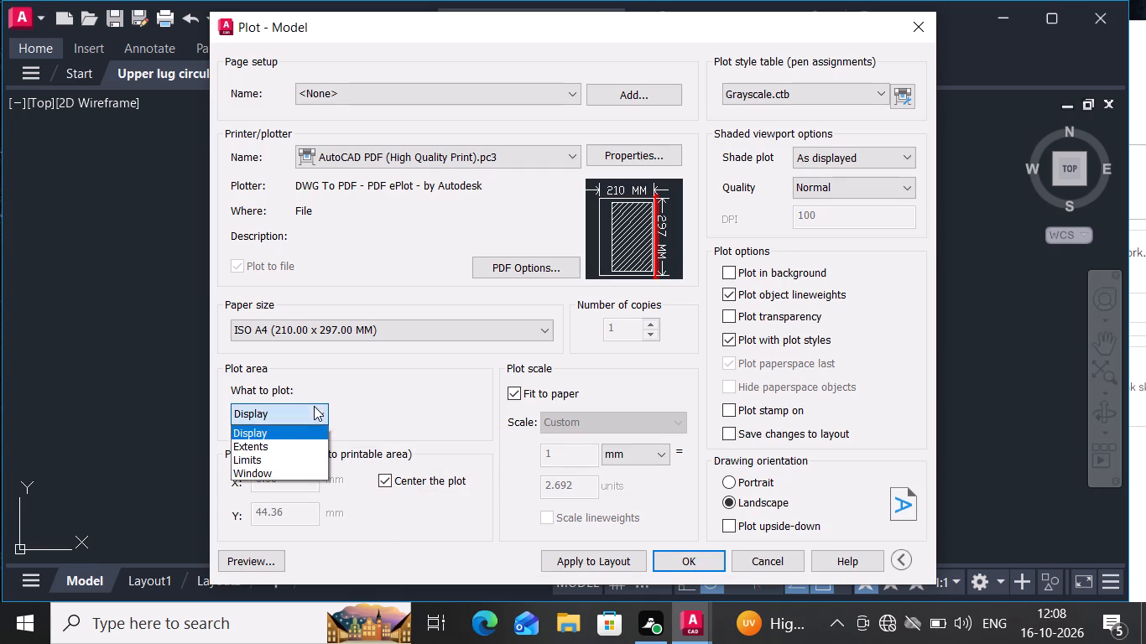
pyautogui.click(294, 475)
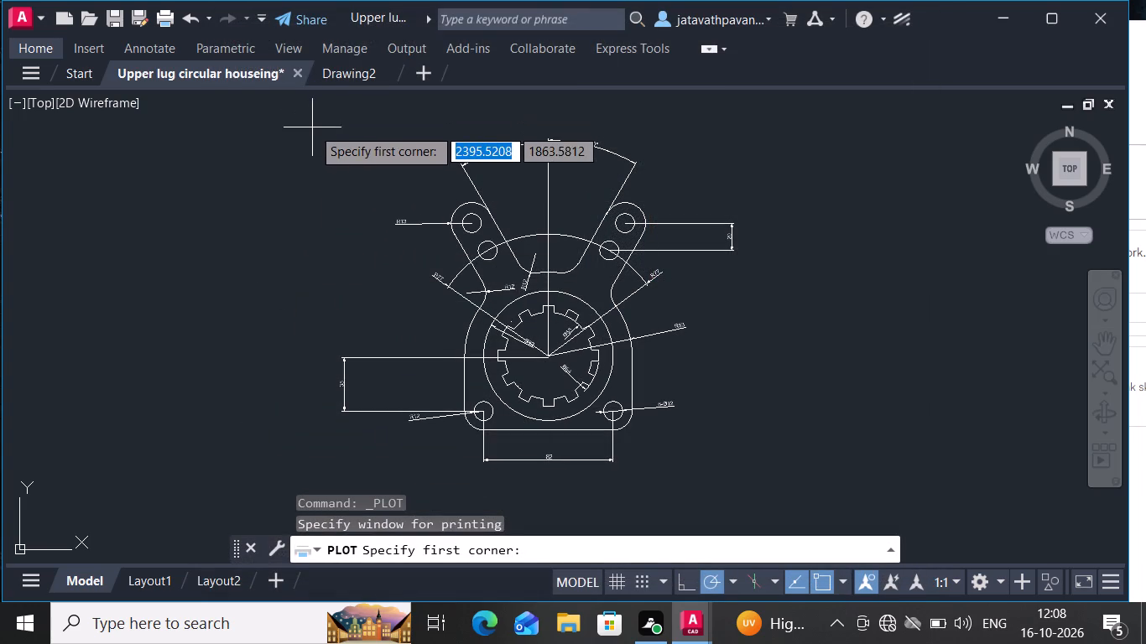
pyautogui.moveTo(312, 127); pyautogui.dragTo(798, 184)
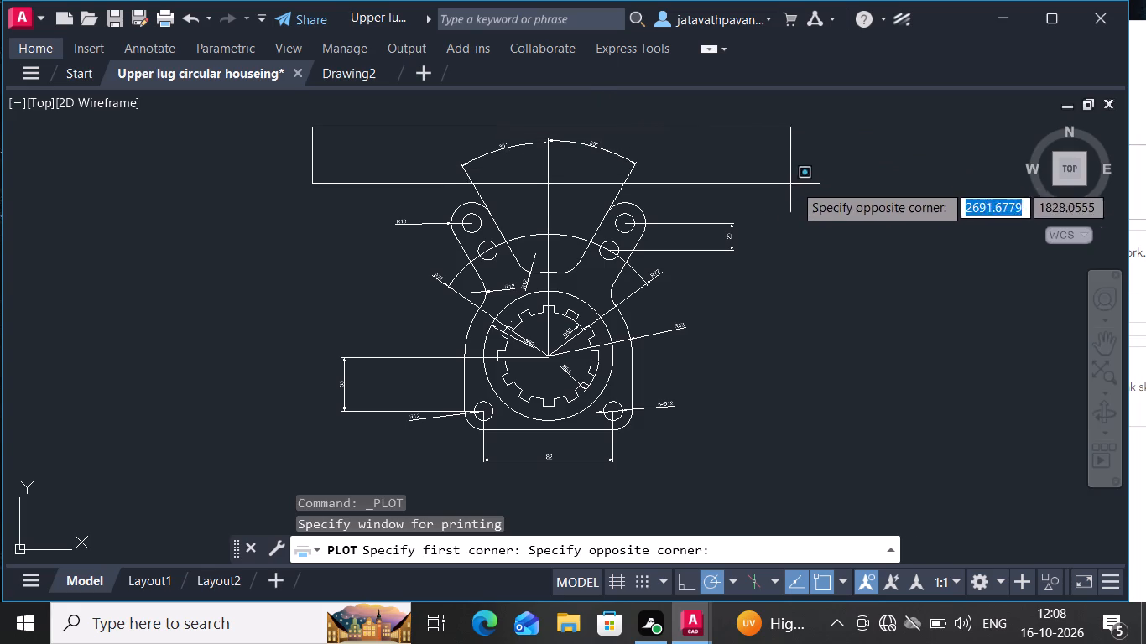
pyautogui.moveTo(798, 184); pyautogui.dragTo(771, 417)
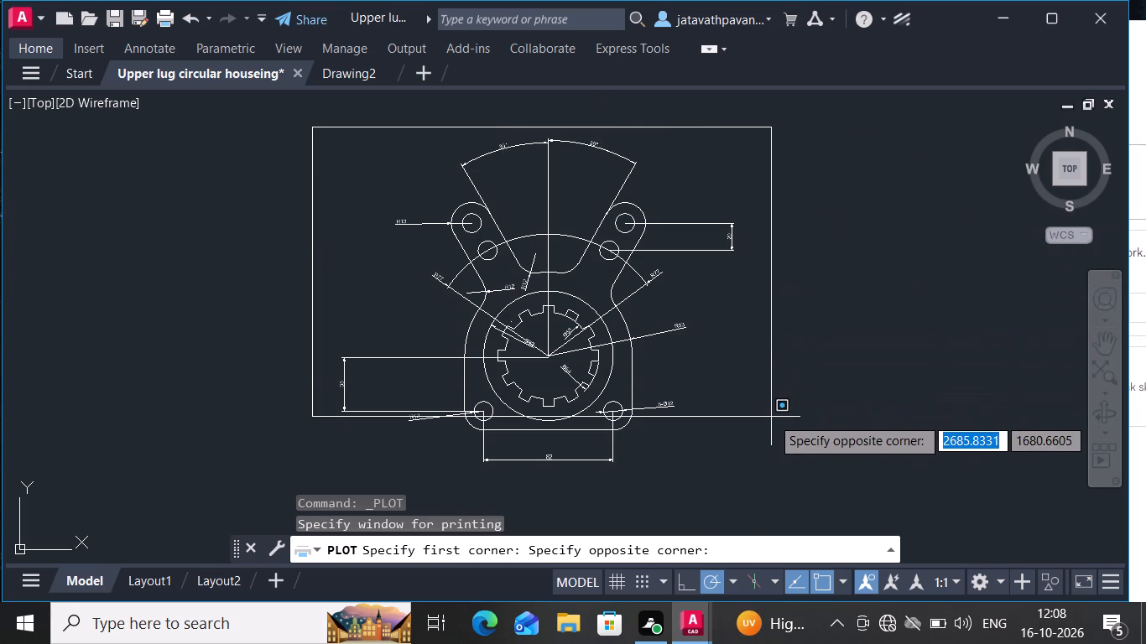
pyautogui.click(773, 482)
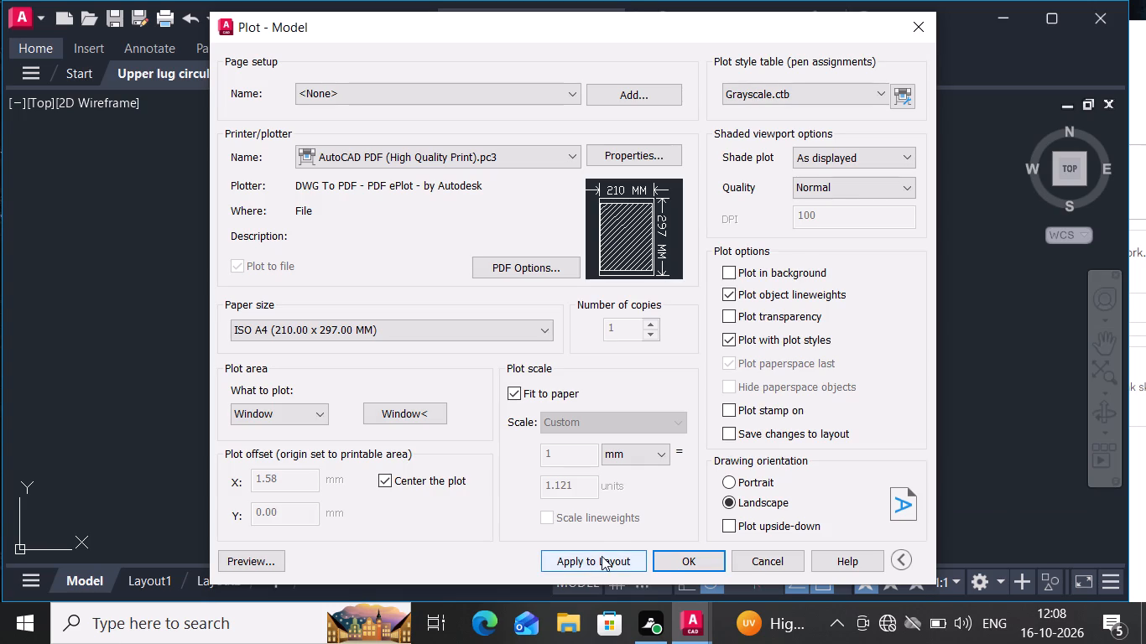
# Apply the plot settings to the layout and plot to "Upper lug circular houseing-Model.pdf" in Documents, then minimize the opened PDF.
pyautogui.click(602, 556)
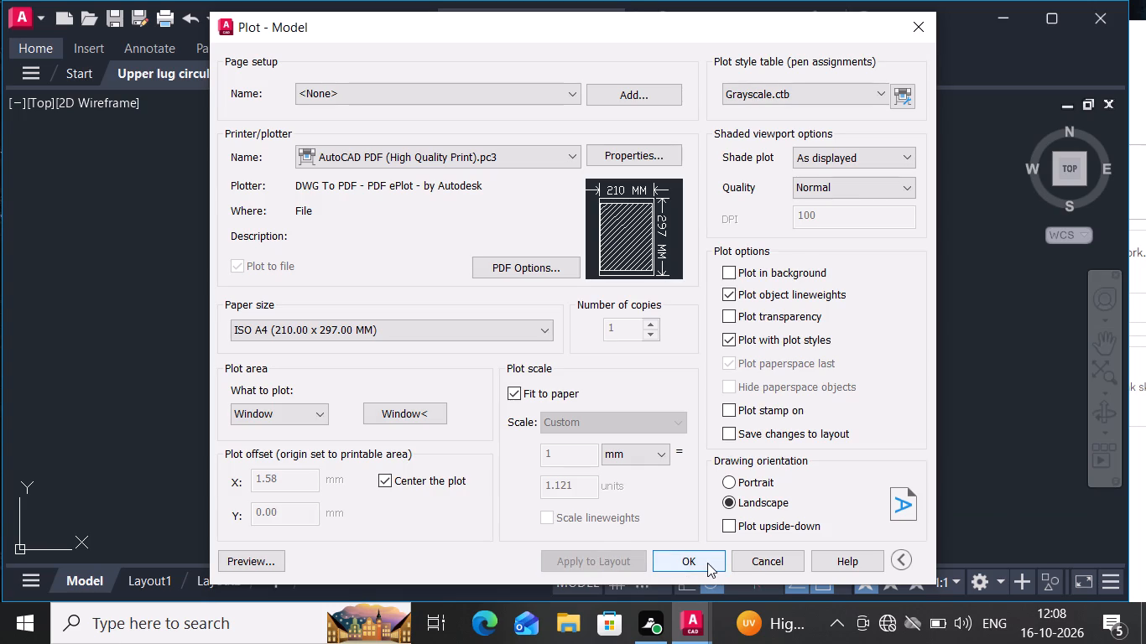
pyautogui.click(707, 563)
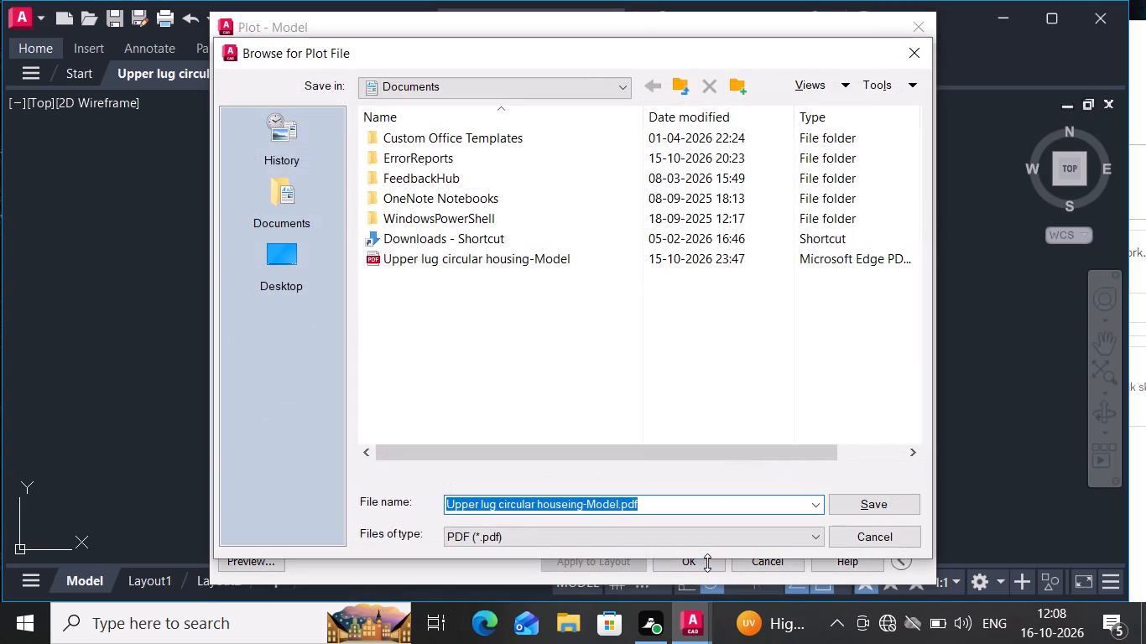
pyautogui.click(877, 497)
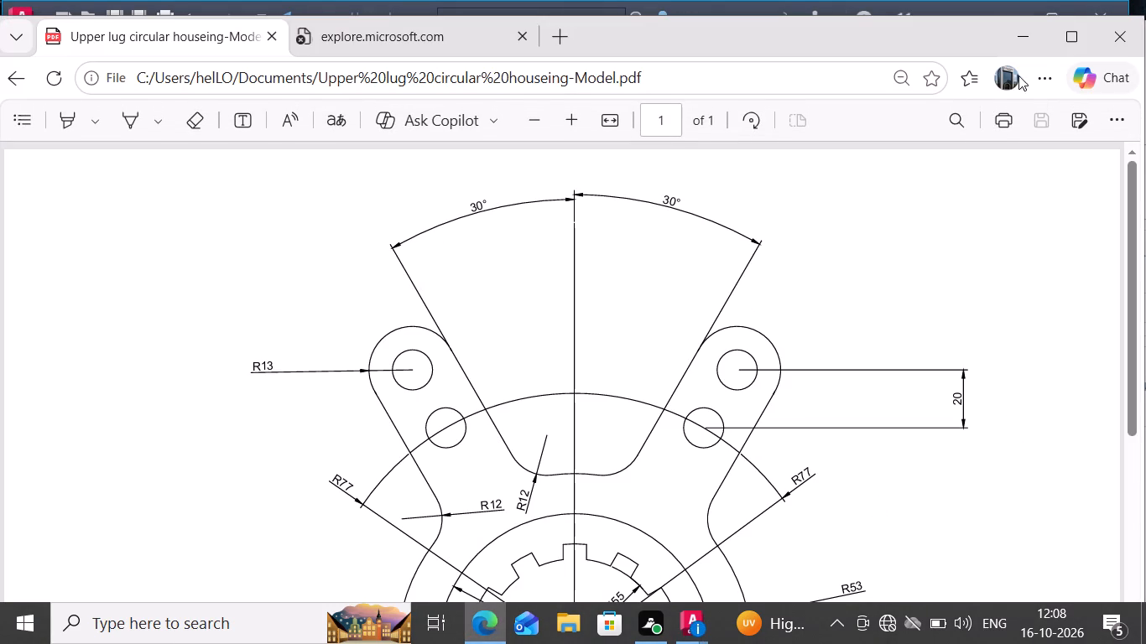
pyautogui.click(1030, 34)
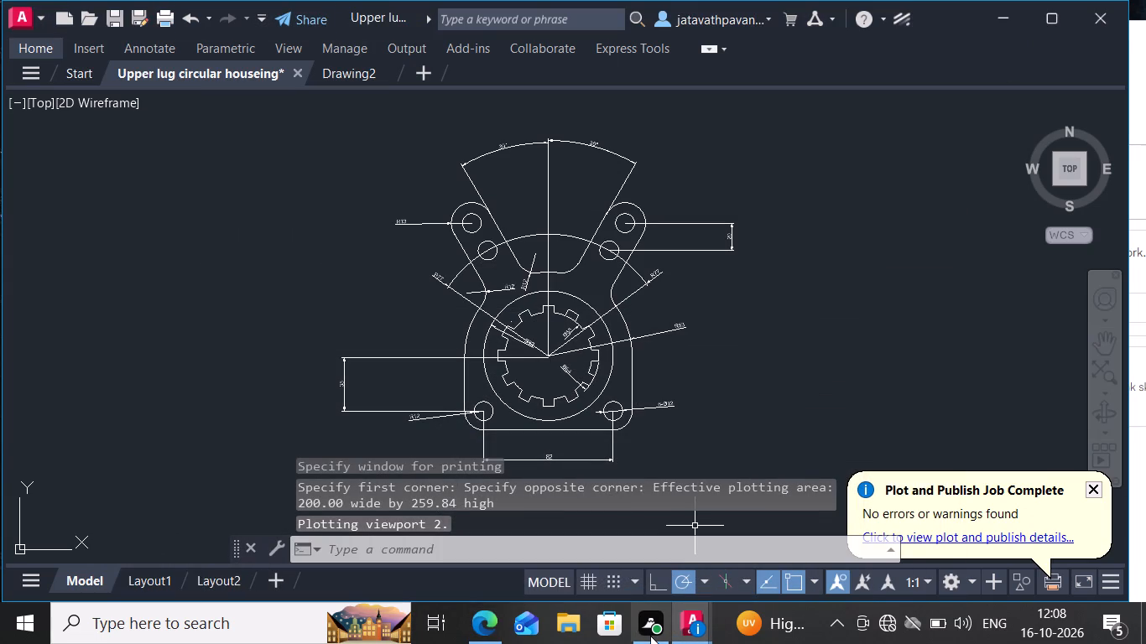